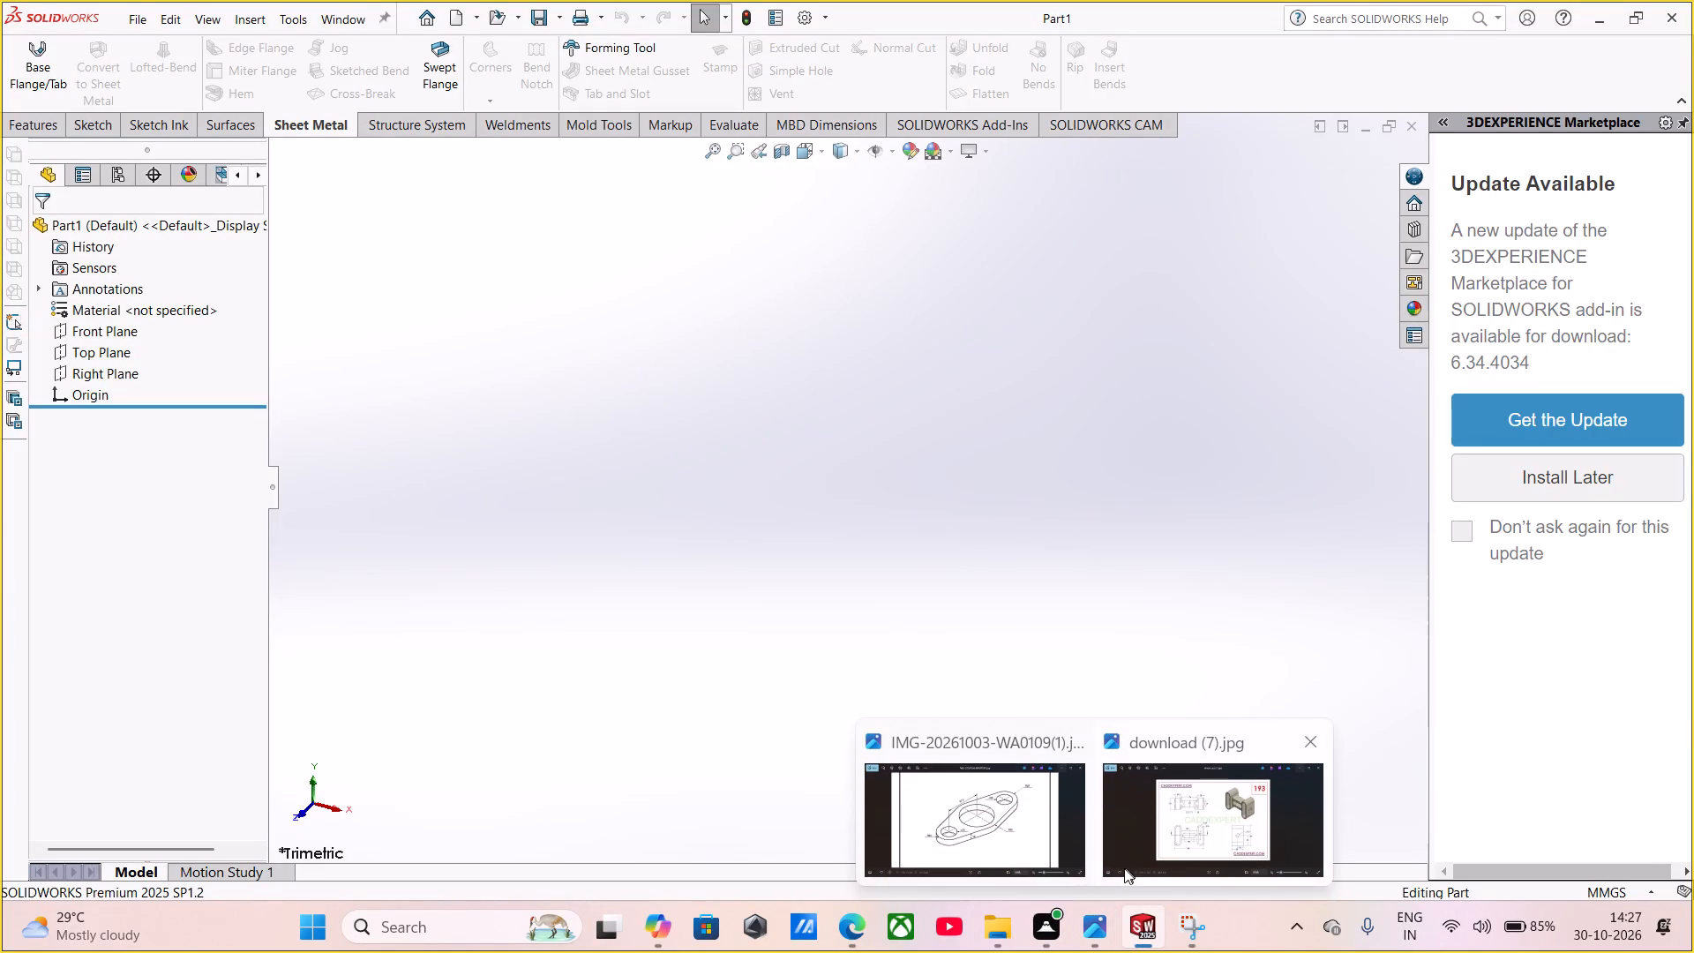
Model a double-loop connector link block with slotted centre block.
Close the background application windows: the image viewer, File Explorer, Edge and Copilot.
{"action": "right_click", "coordinate": [1105, 934]}
{"action": "right_click", "coordinate": [1099, 934]}
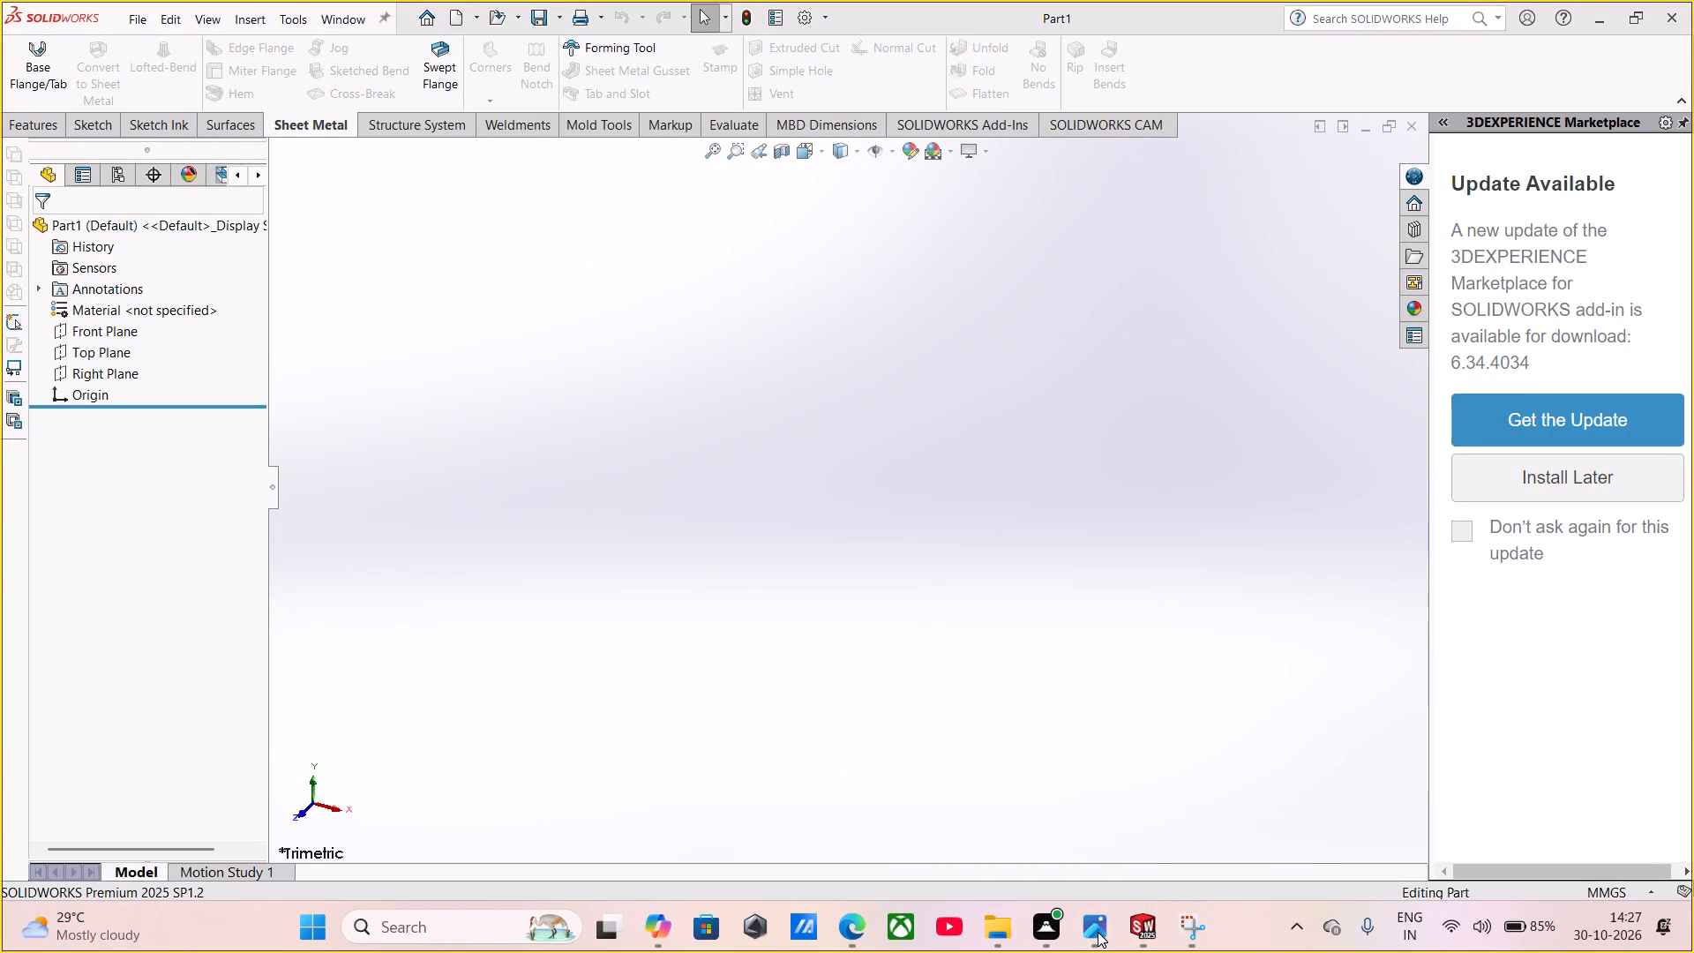
{"action": "right_click", "coordinate": [1097, 932]}
{"action": "left_click", "coordinate": [1075, 867]}
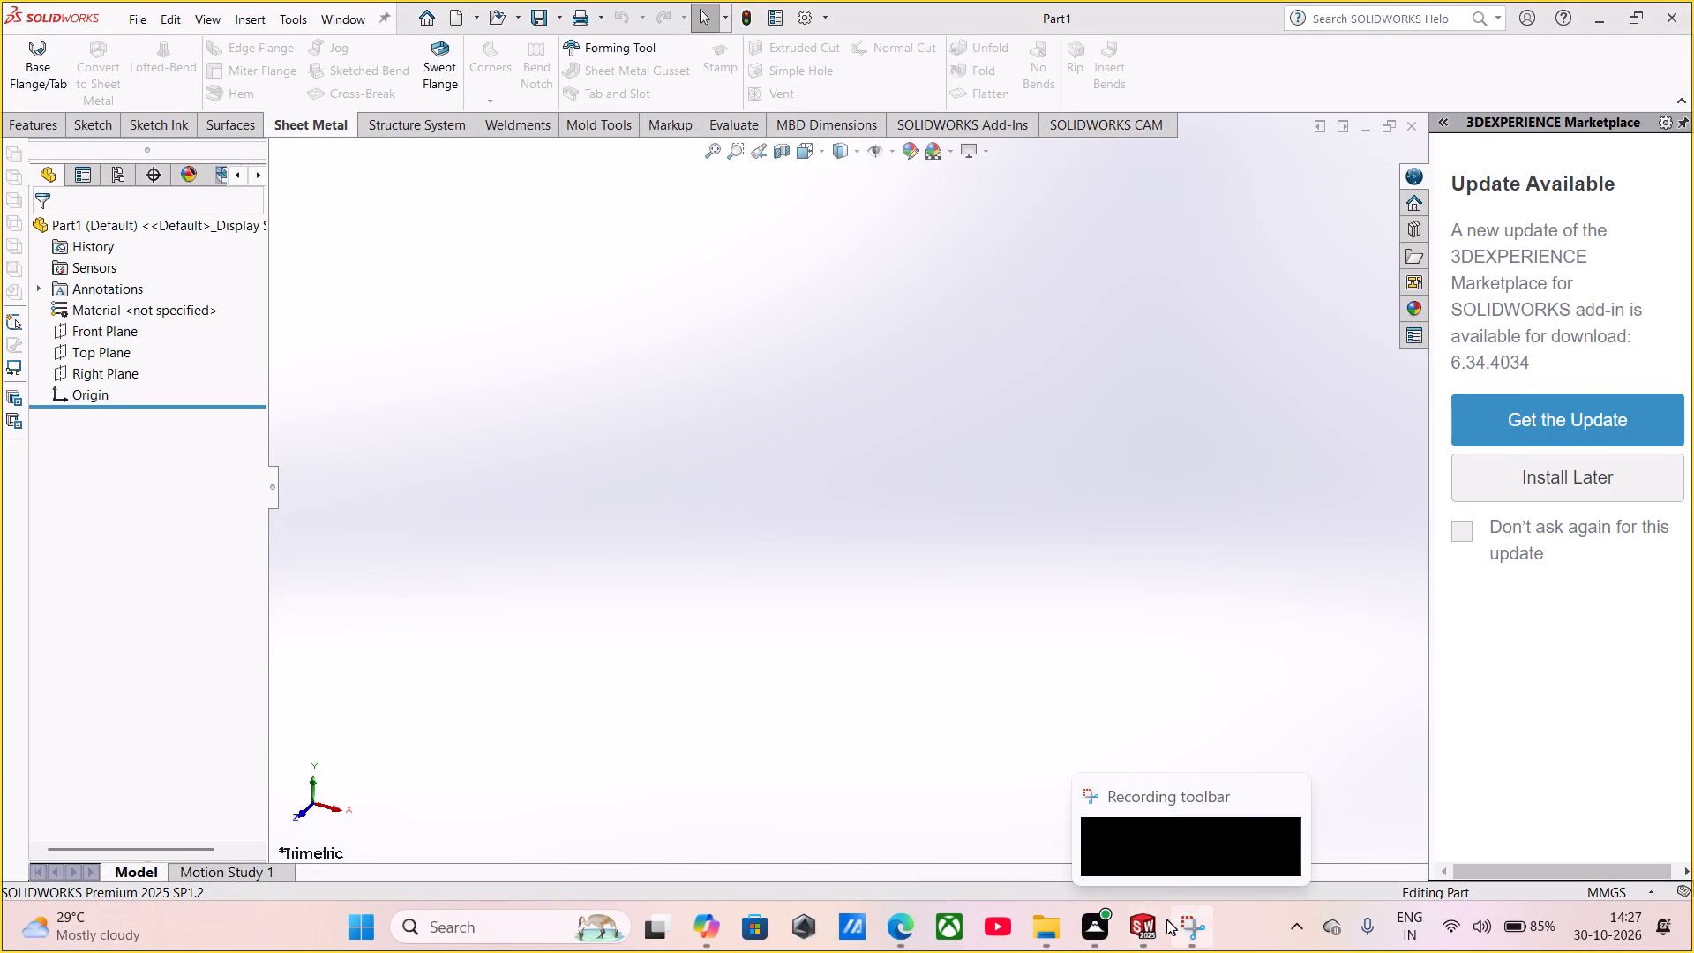
{"action": "right_click", "coordinate": [1032, 926]}
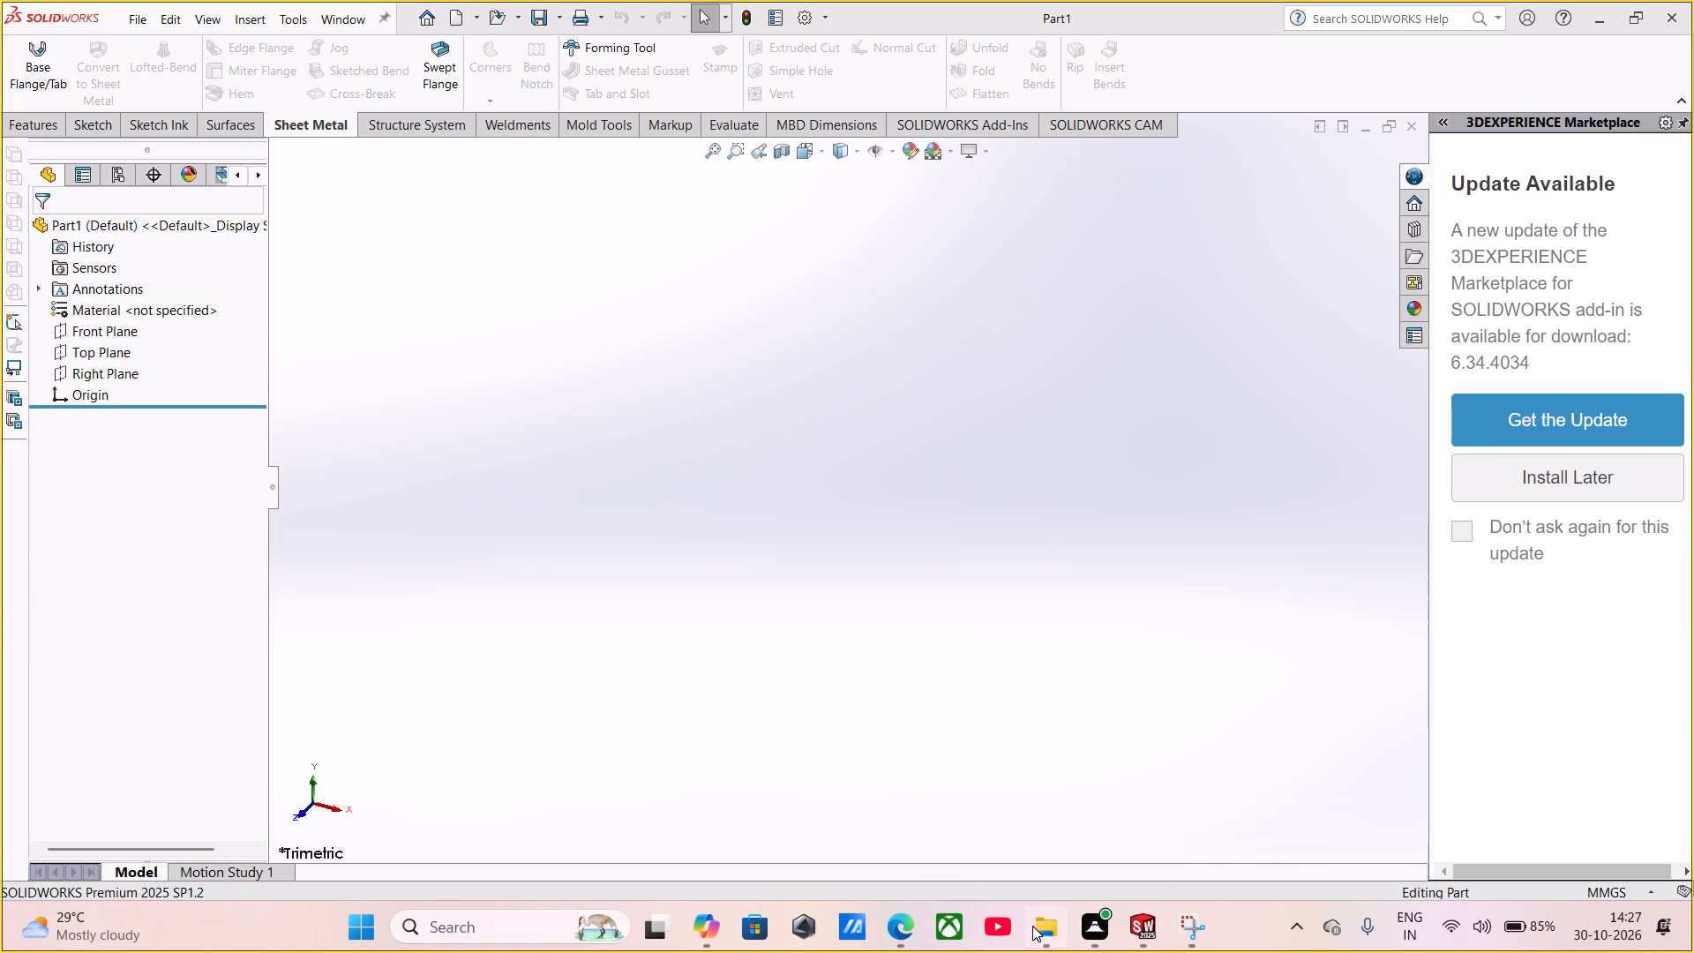
{"action": "left_click", "coordinate": [1044, 878]}
{"action": "right_click", "coordinate": [892, 938]}
{"action": "left_click", "coordinate": [892, 862]}
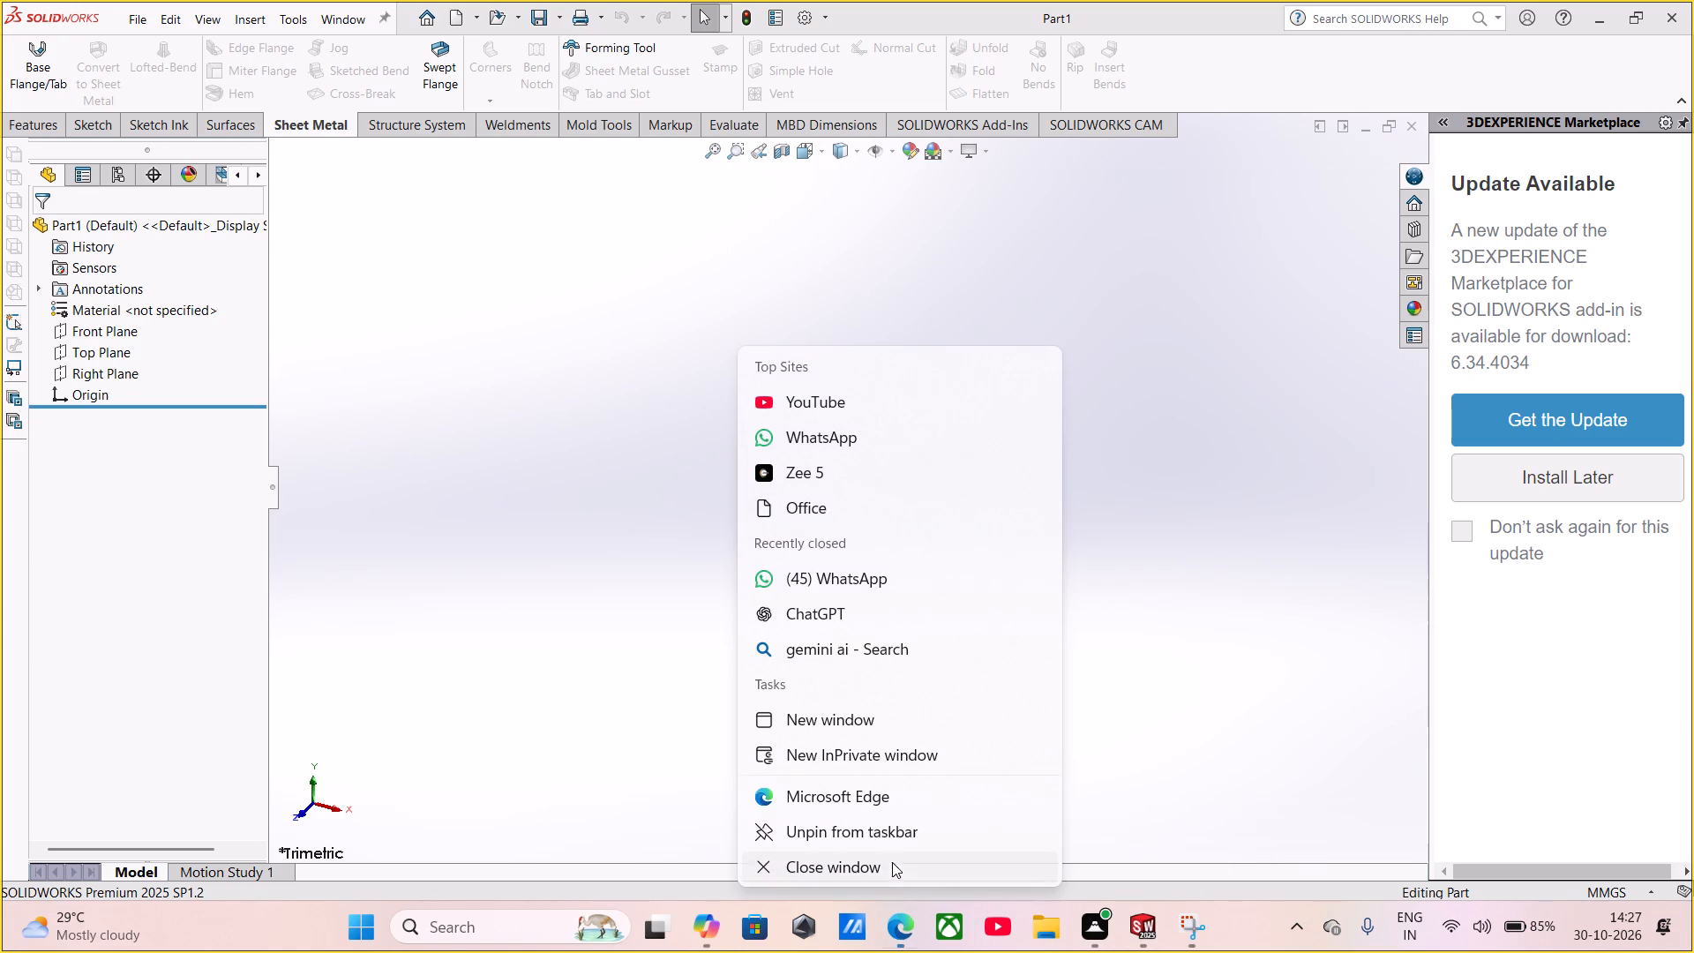
{"action": "right_click", "coordinate": [725, 925]}
{"action": "left_click", "coordinate": [676, 861]}
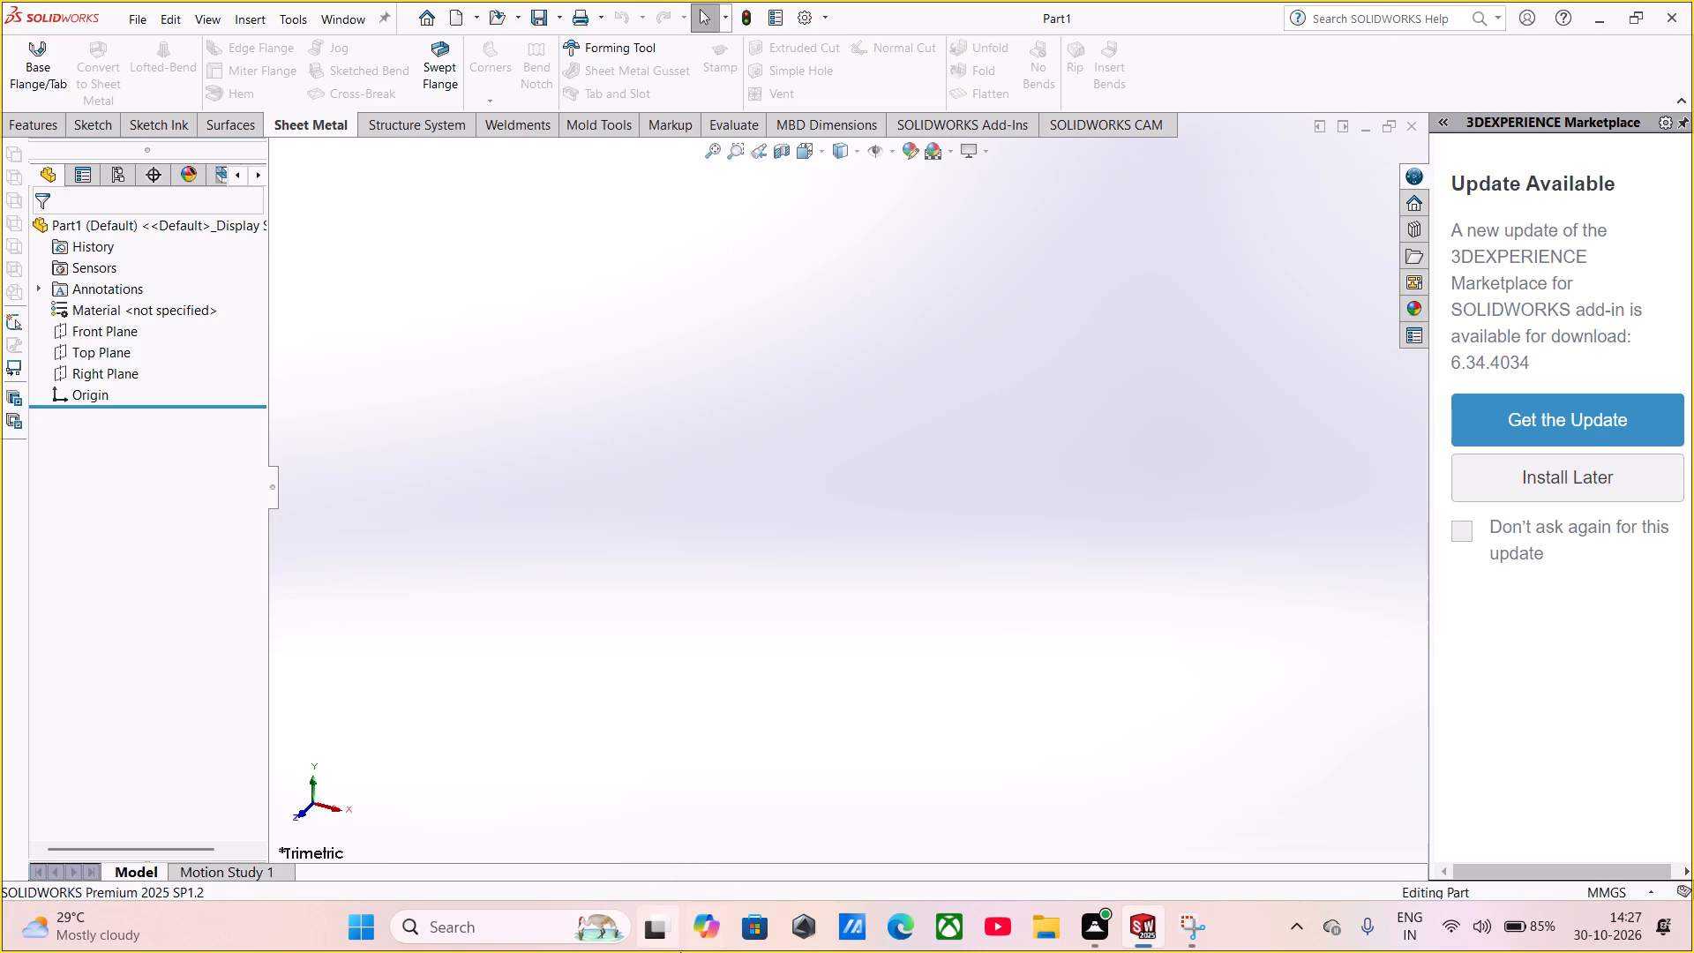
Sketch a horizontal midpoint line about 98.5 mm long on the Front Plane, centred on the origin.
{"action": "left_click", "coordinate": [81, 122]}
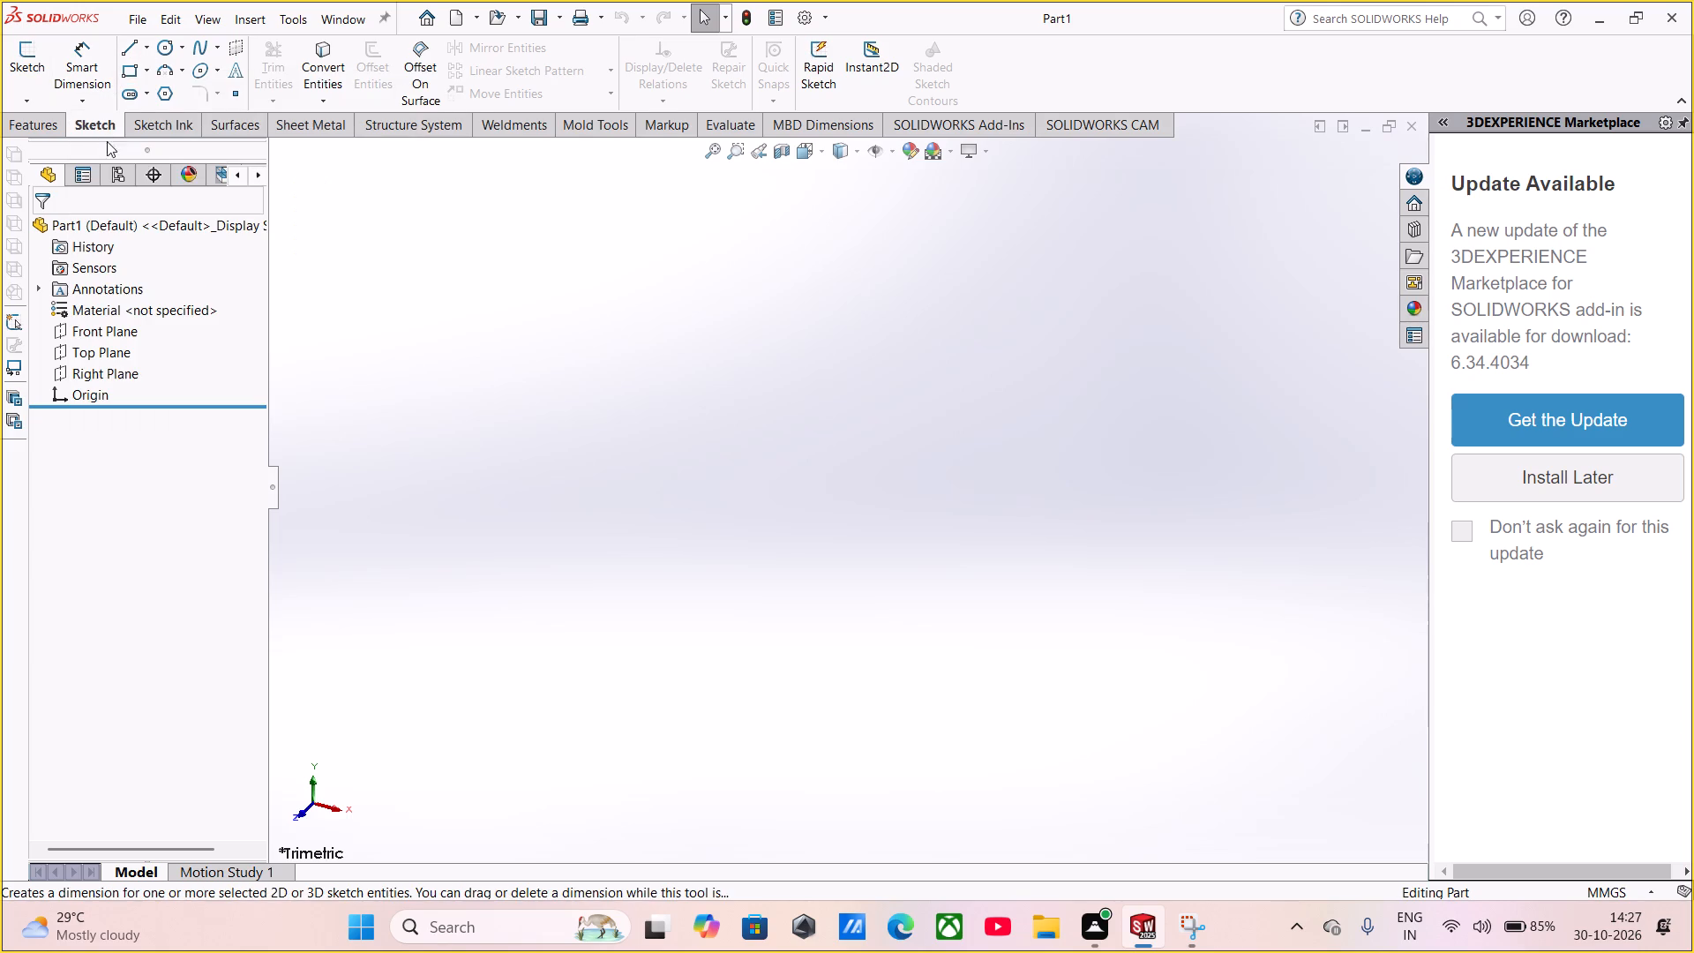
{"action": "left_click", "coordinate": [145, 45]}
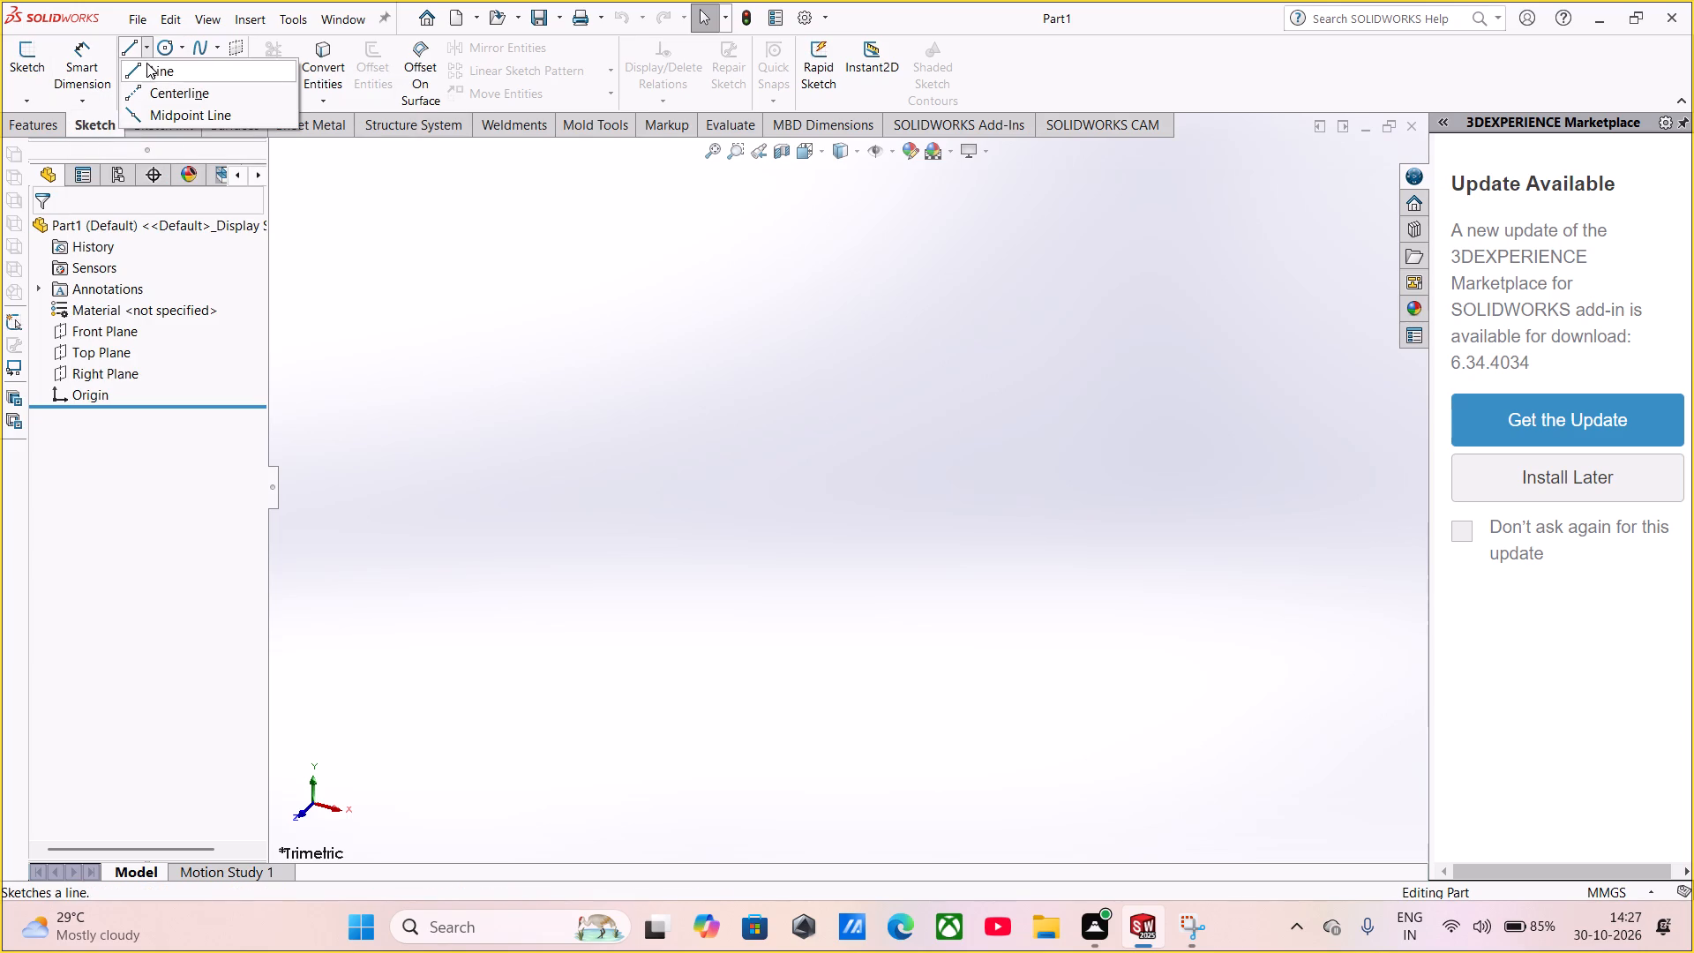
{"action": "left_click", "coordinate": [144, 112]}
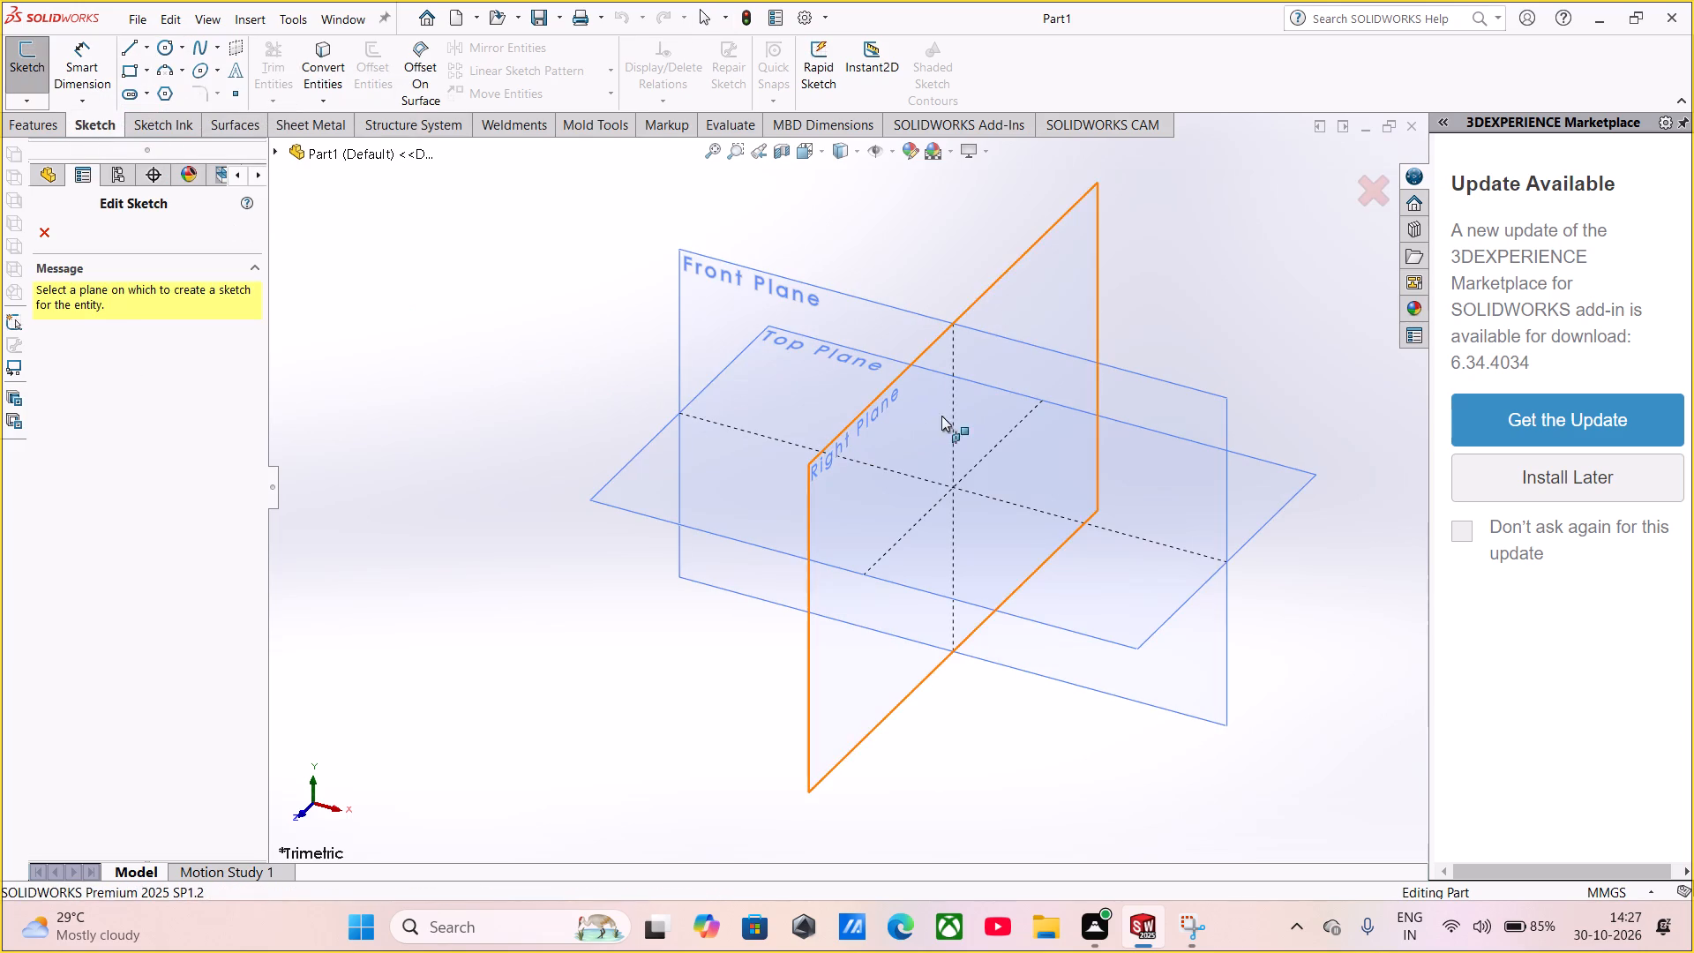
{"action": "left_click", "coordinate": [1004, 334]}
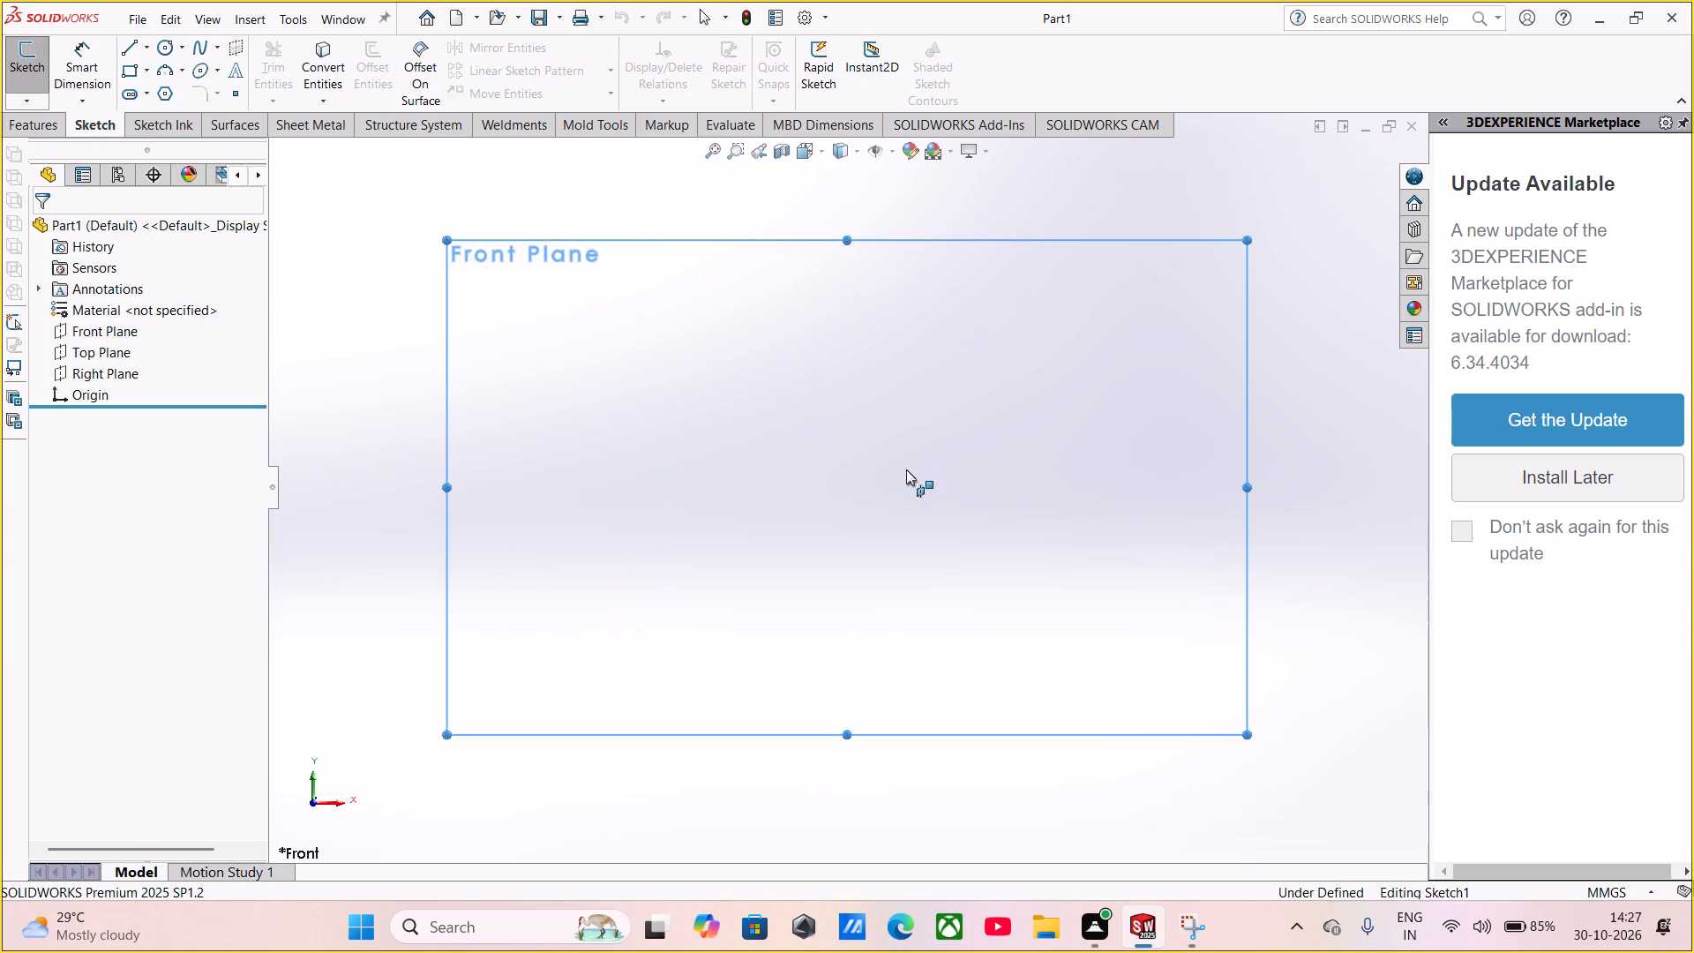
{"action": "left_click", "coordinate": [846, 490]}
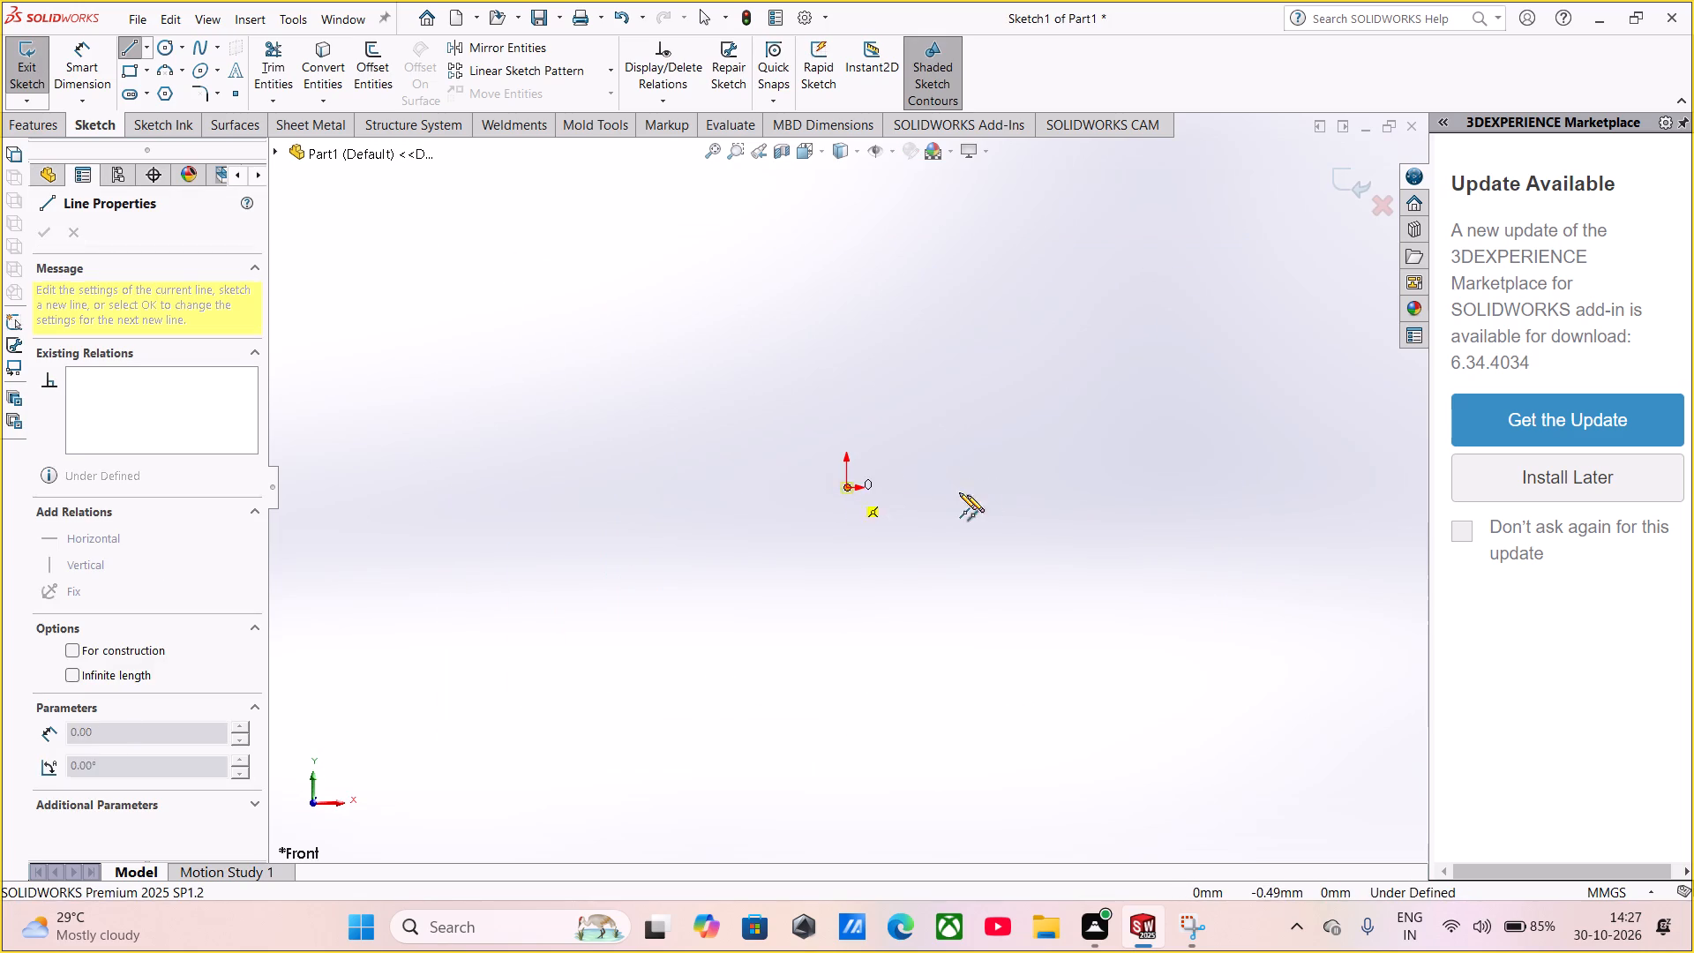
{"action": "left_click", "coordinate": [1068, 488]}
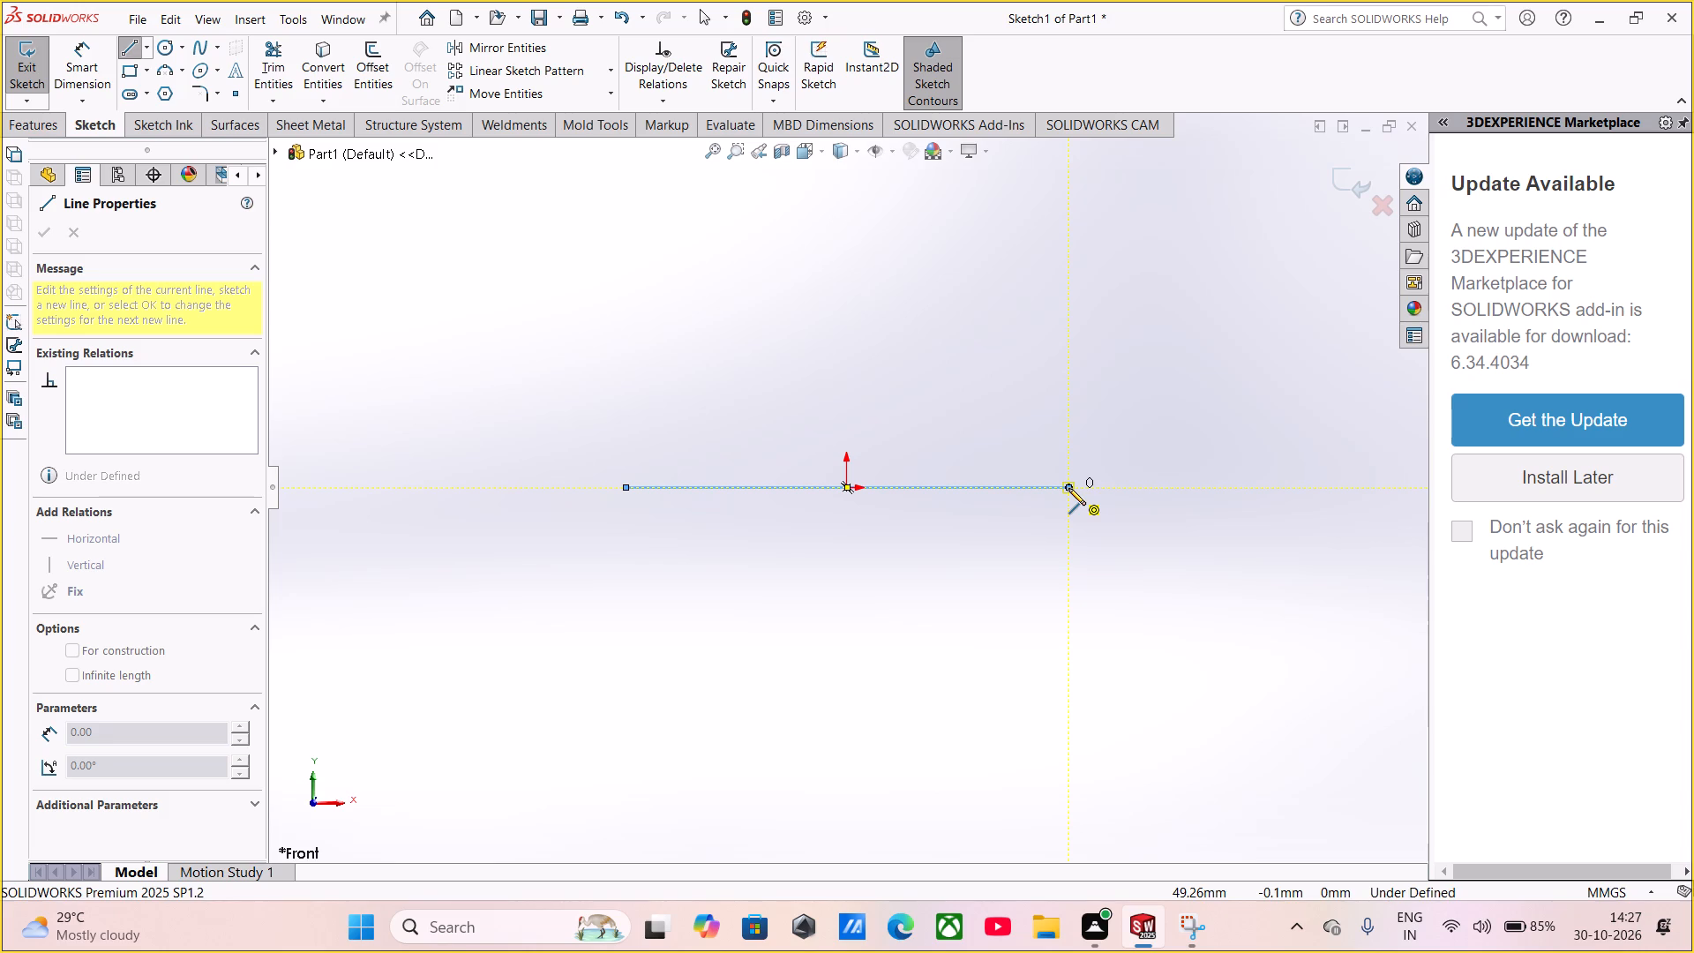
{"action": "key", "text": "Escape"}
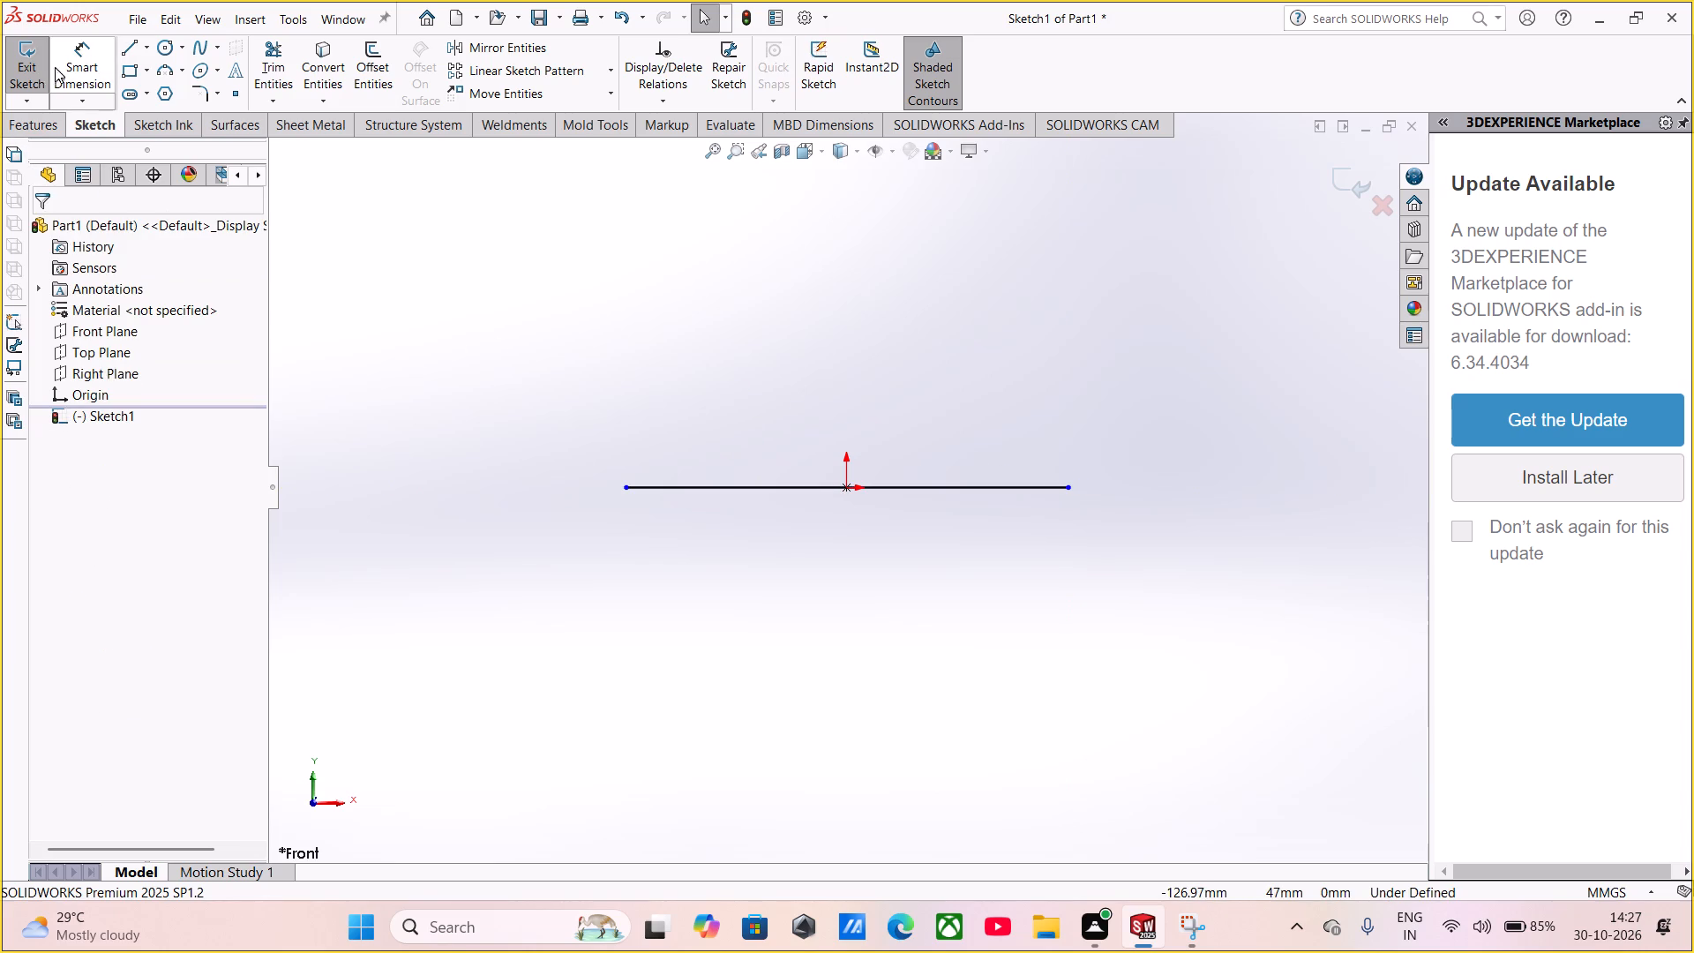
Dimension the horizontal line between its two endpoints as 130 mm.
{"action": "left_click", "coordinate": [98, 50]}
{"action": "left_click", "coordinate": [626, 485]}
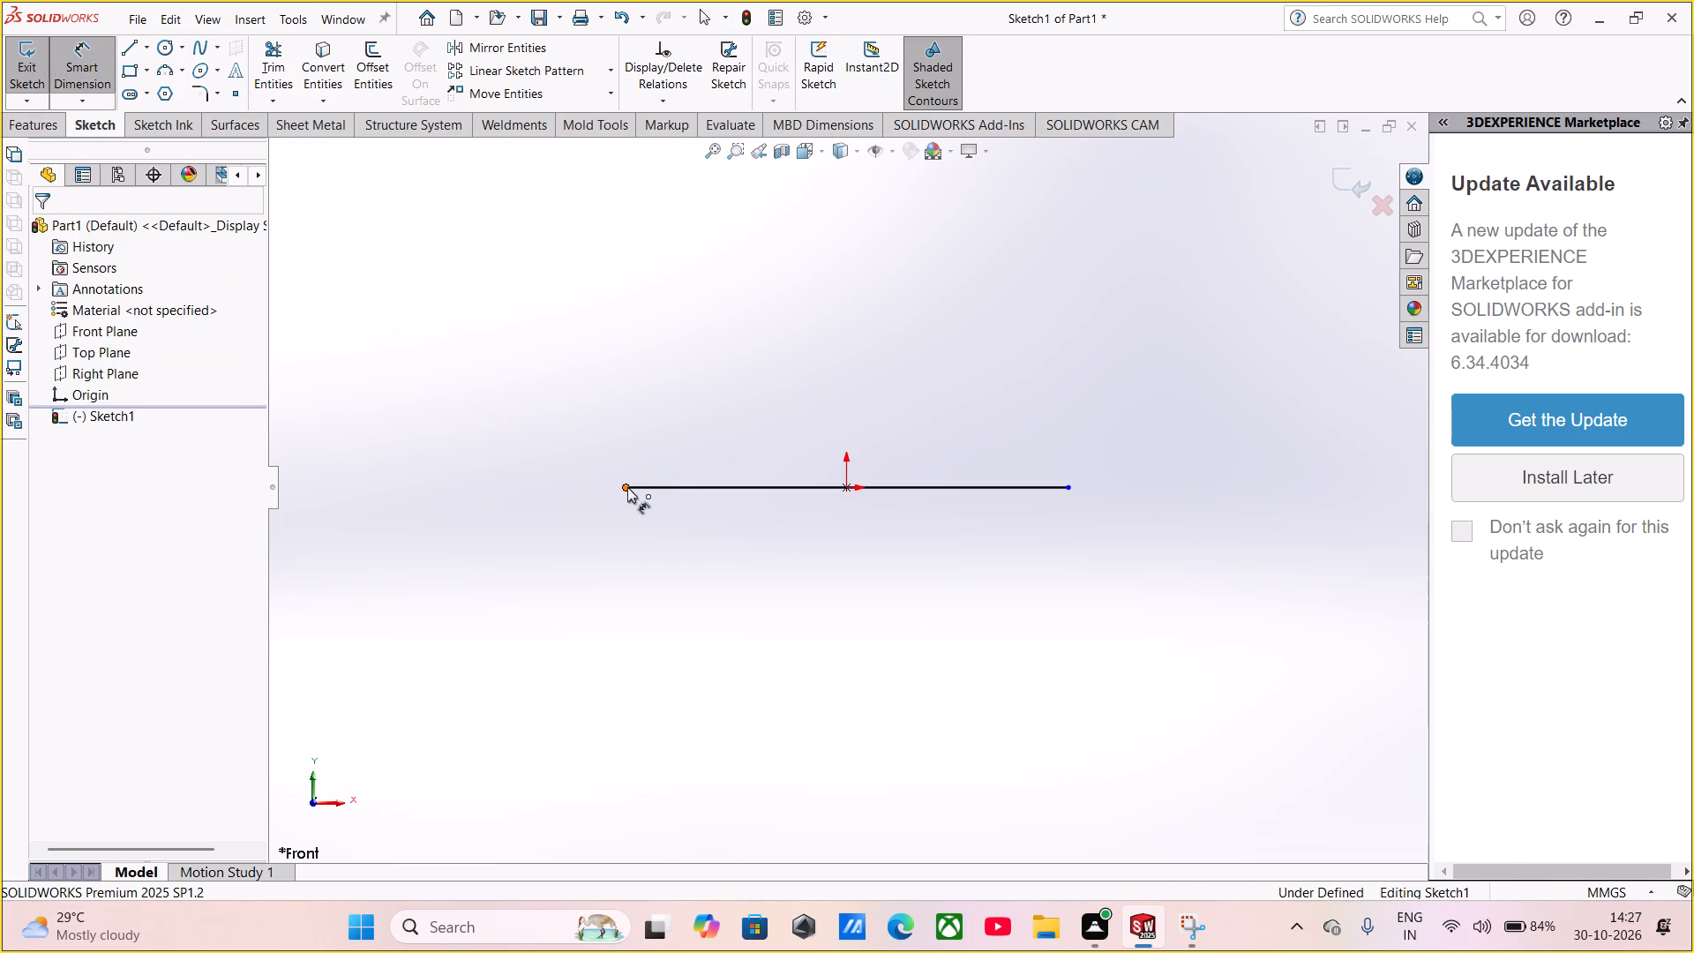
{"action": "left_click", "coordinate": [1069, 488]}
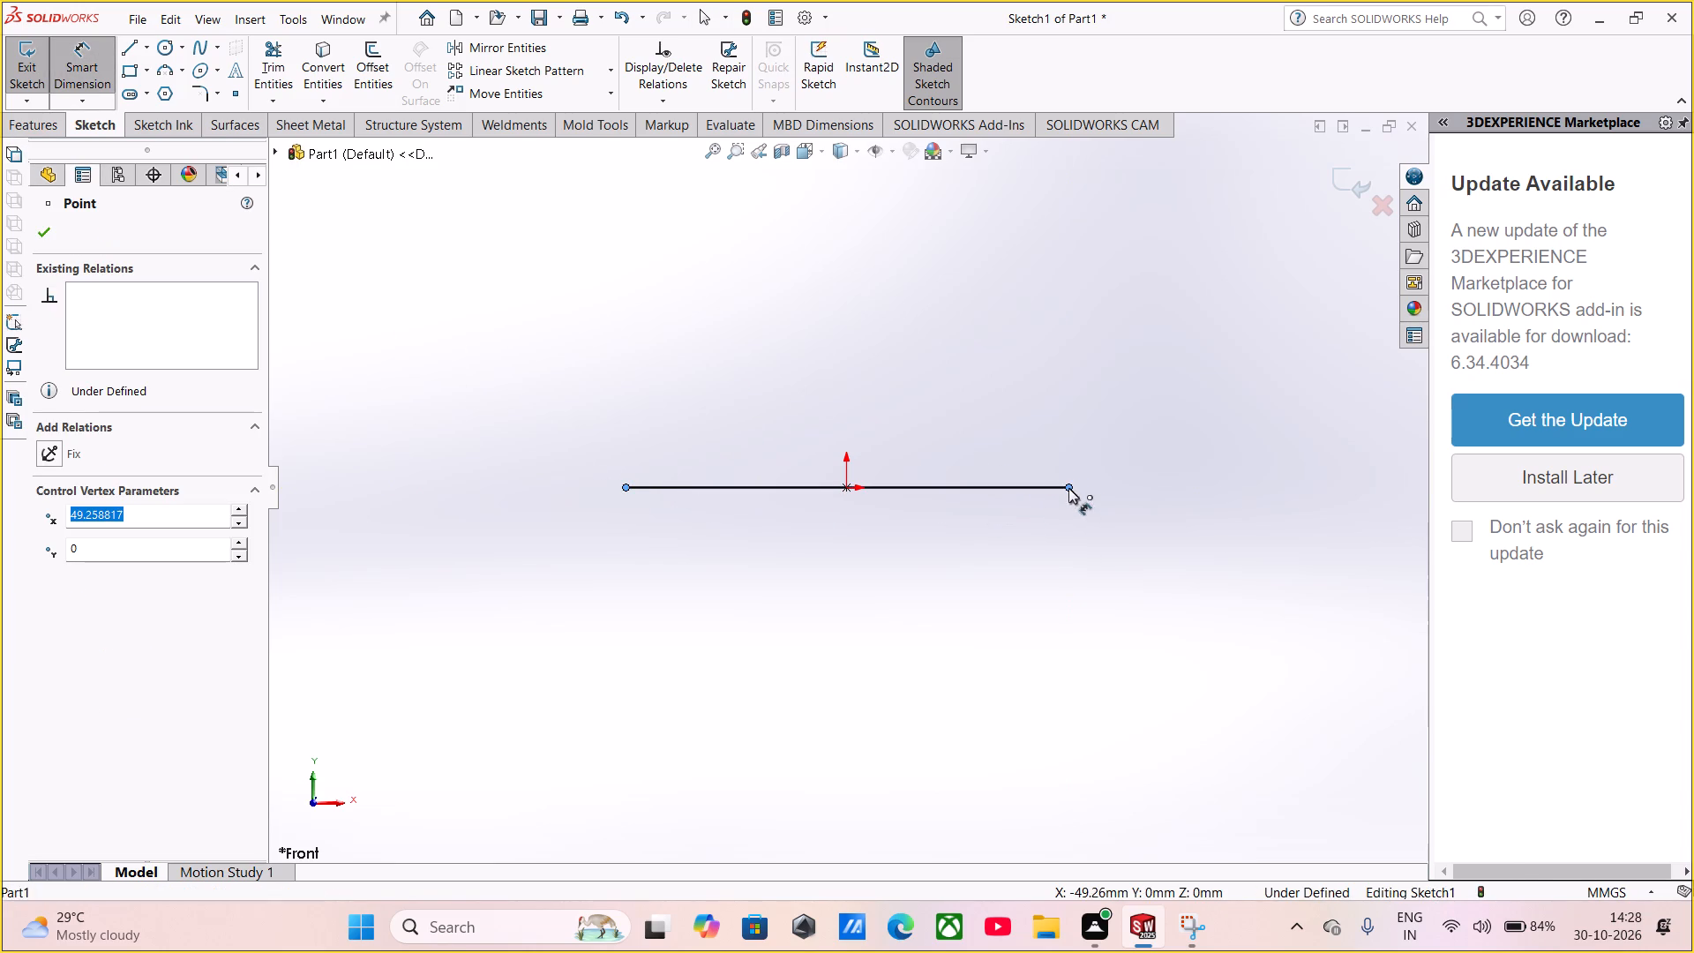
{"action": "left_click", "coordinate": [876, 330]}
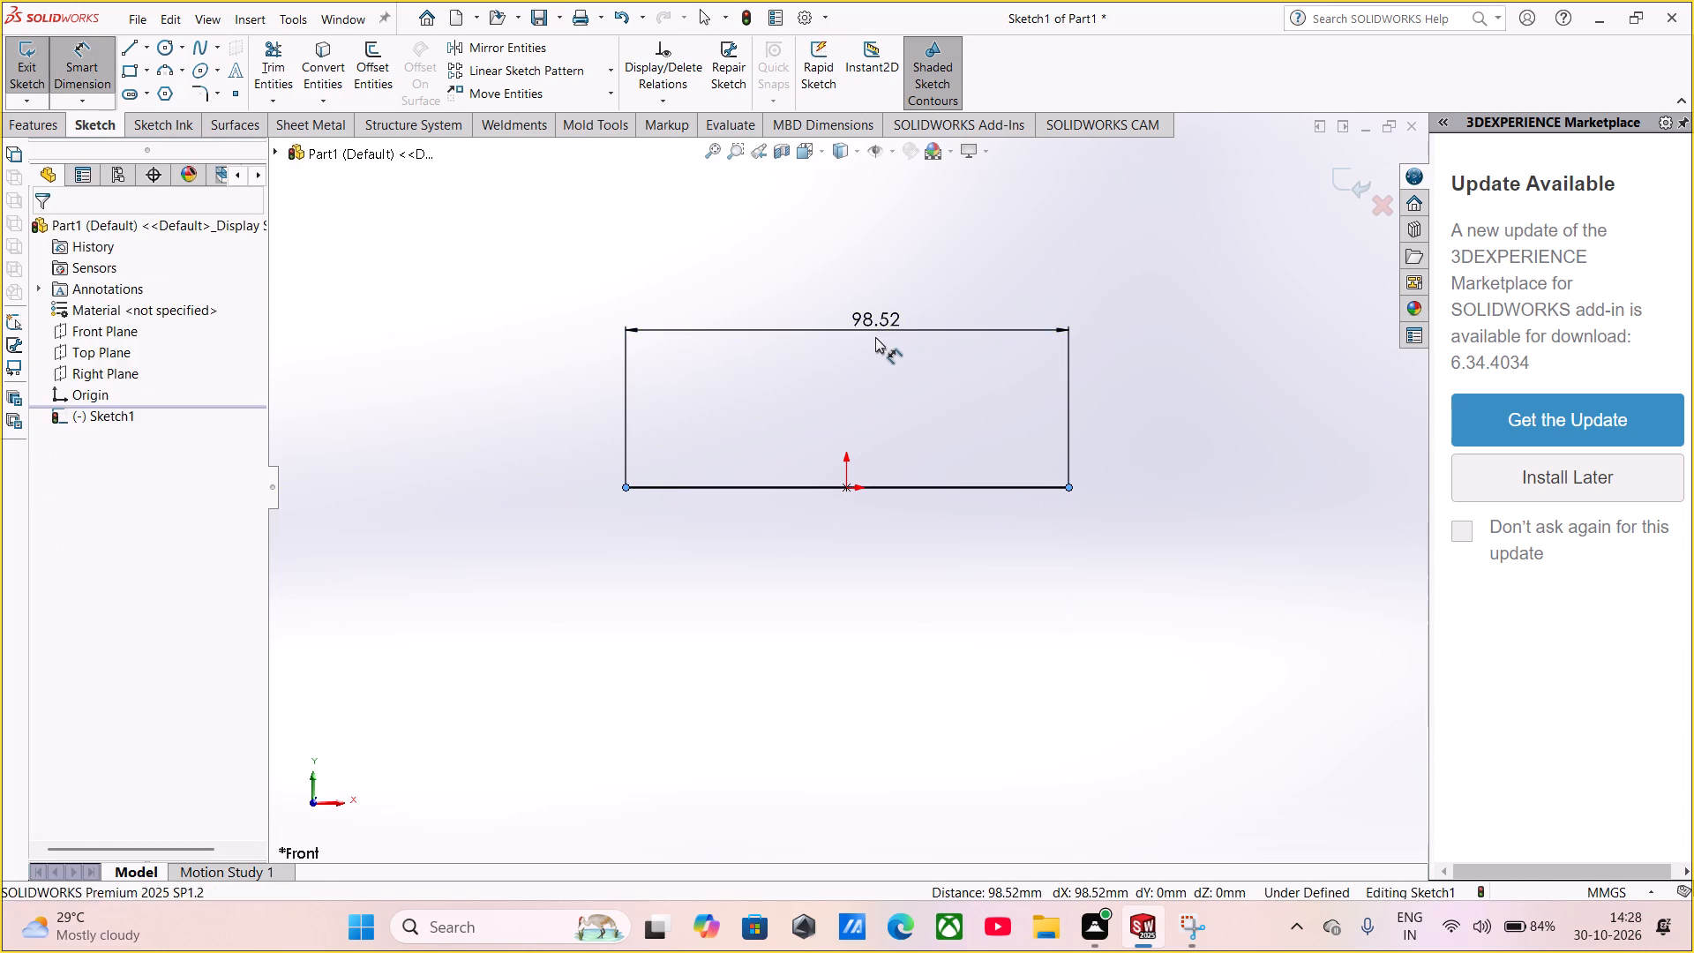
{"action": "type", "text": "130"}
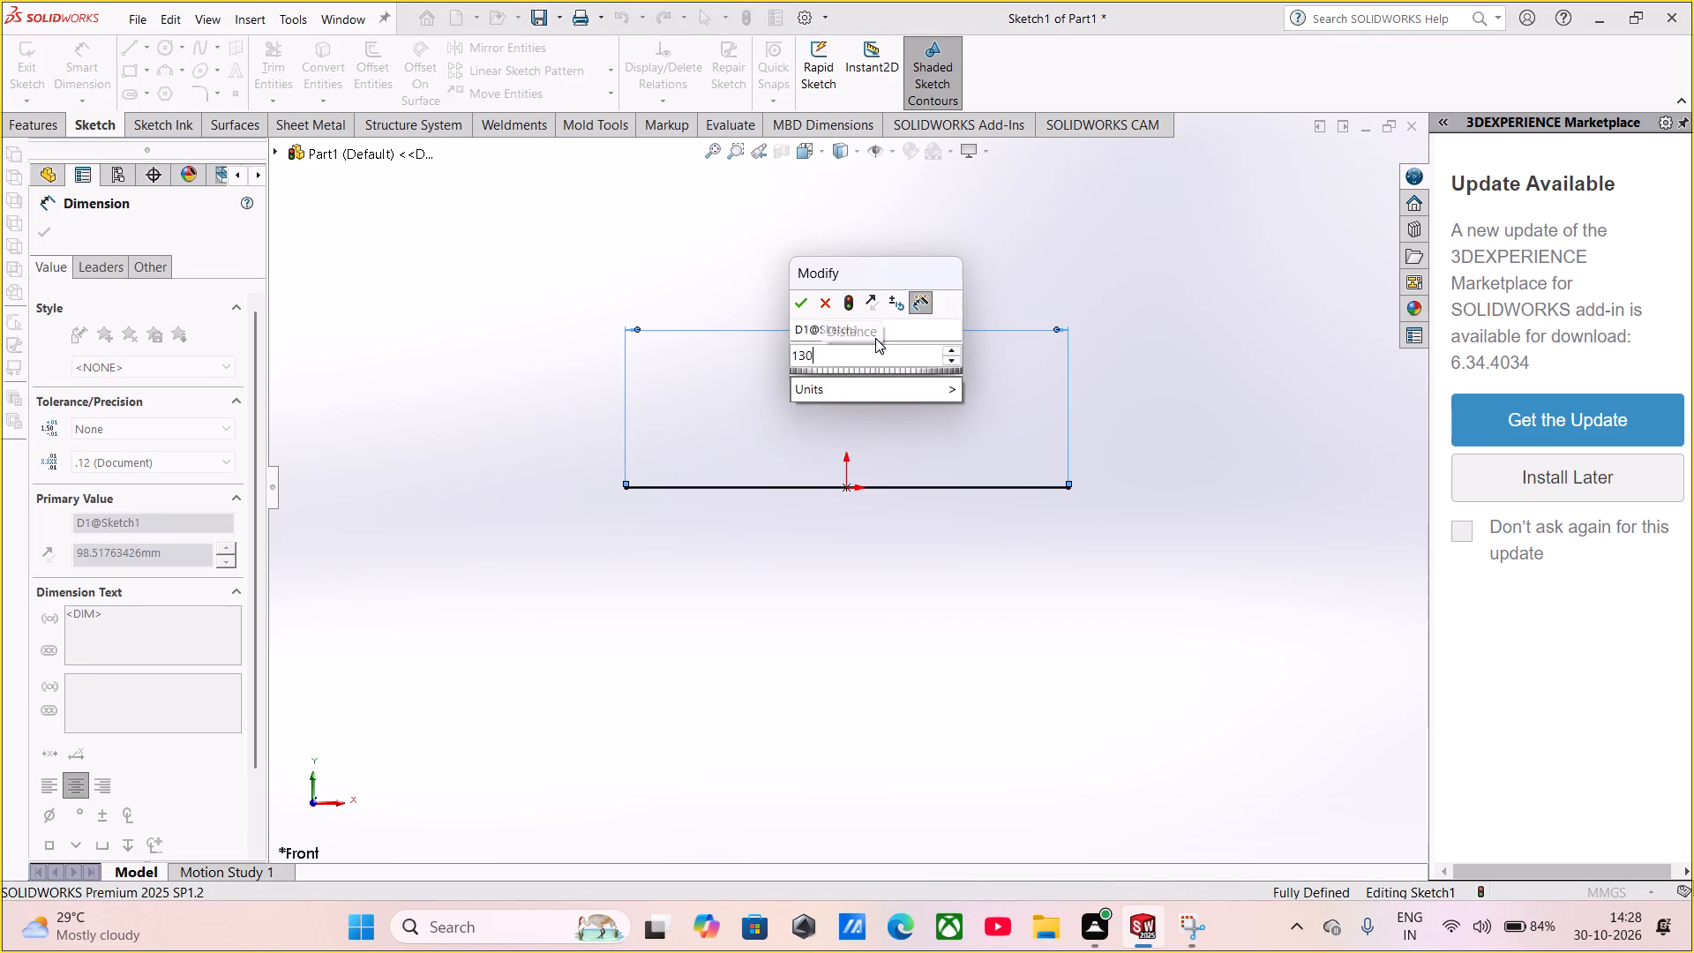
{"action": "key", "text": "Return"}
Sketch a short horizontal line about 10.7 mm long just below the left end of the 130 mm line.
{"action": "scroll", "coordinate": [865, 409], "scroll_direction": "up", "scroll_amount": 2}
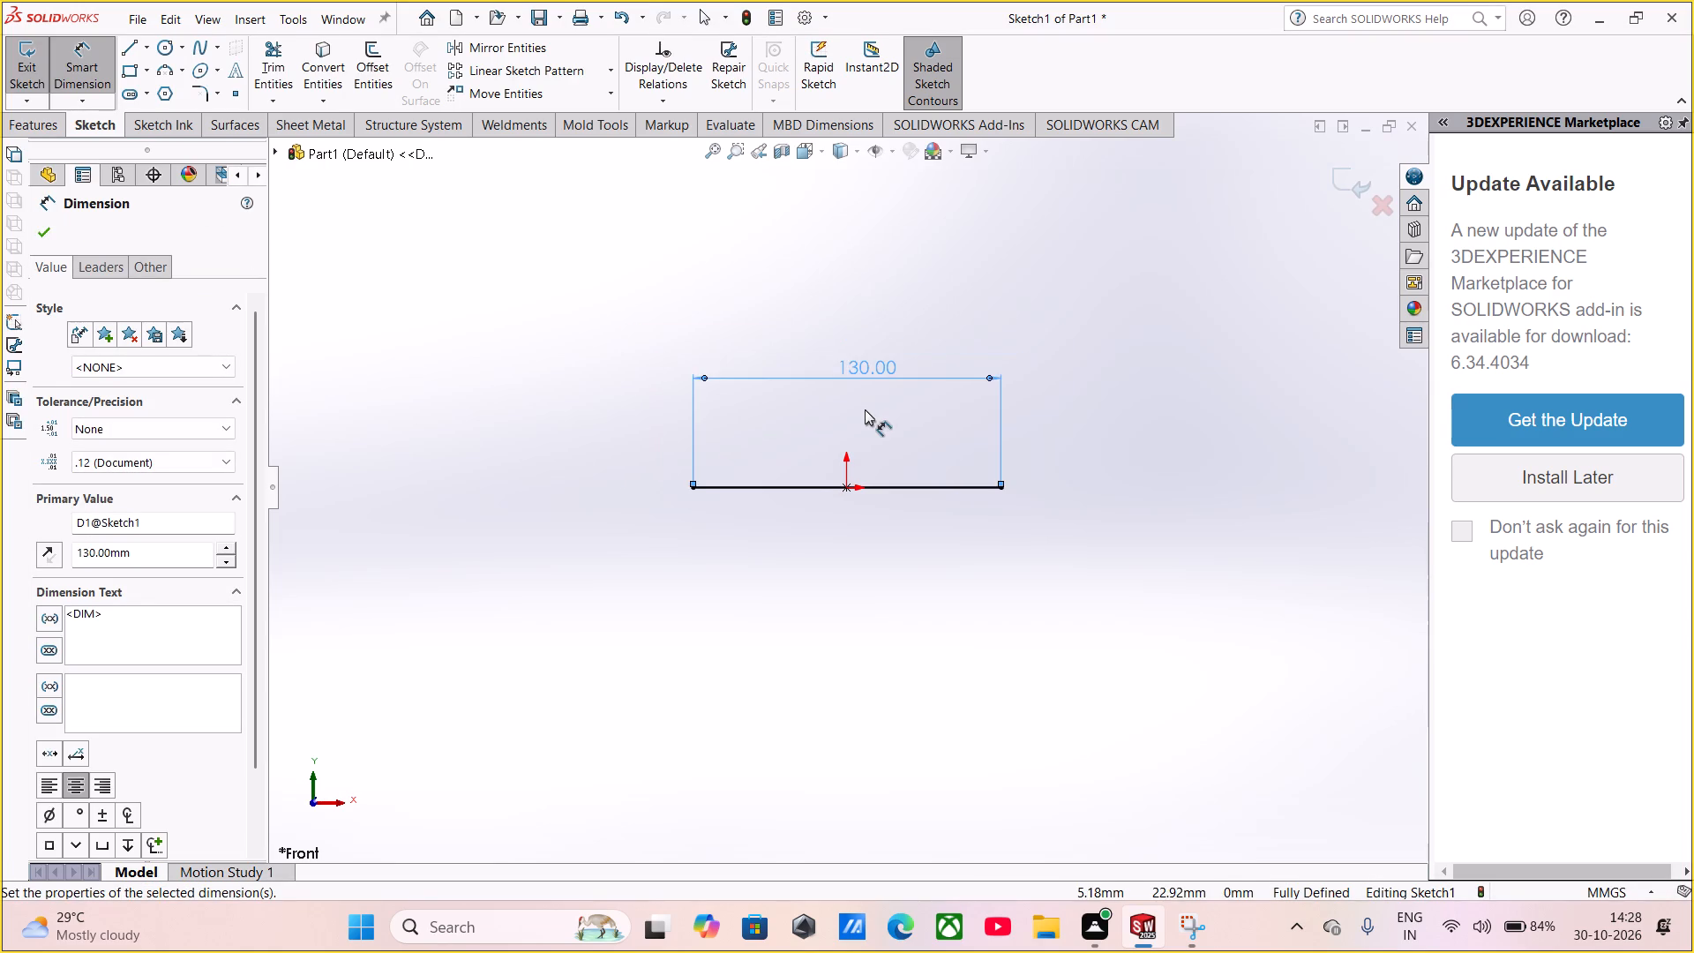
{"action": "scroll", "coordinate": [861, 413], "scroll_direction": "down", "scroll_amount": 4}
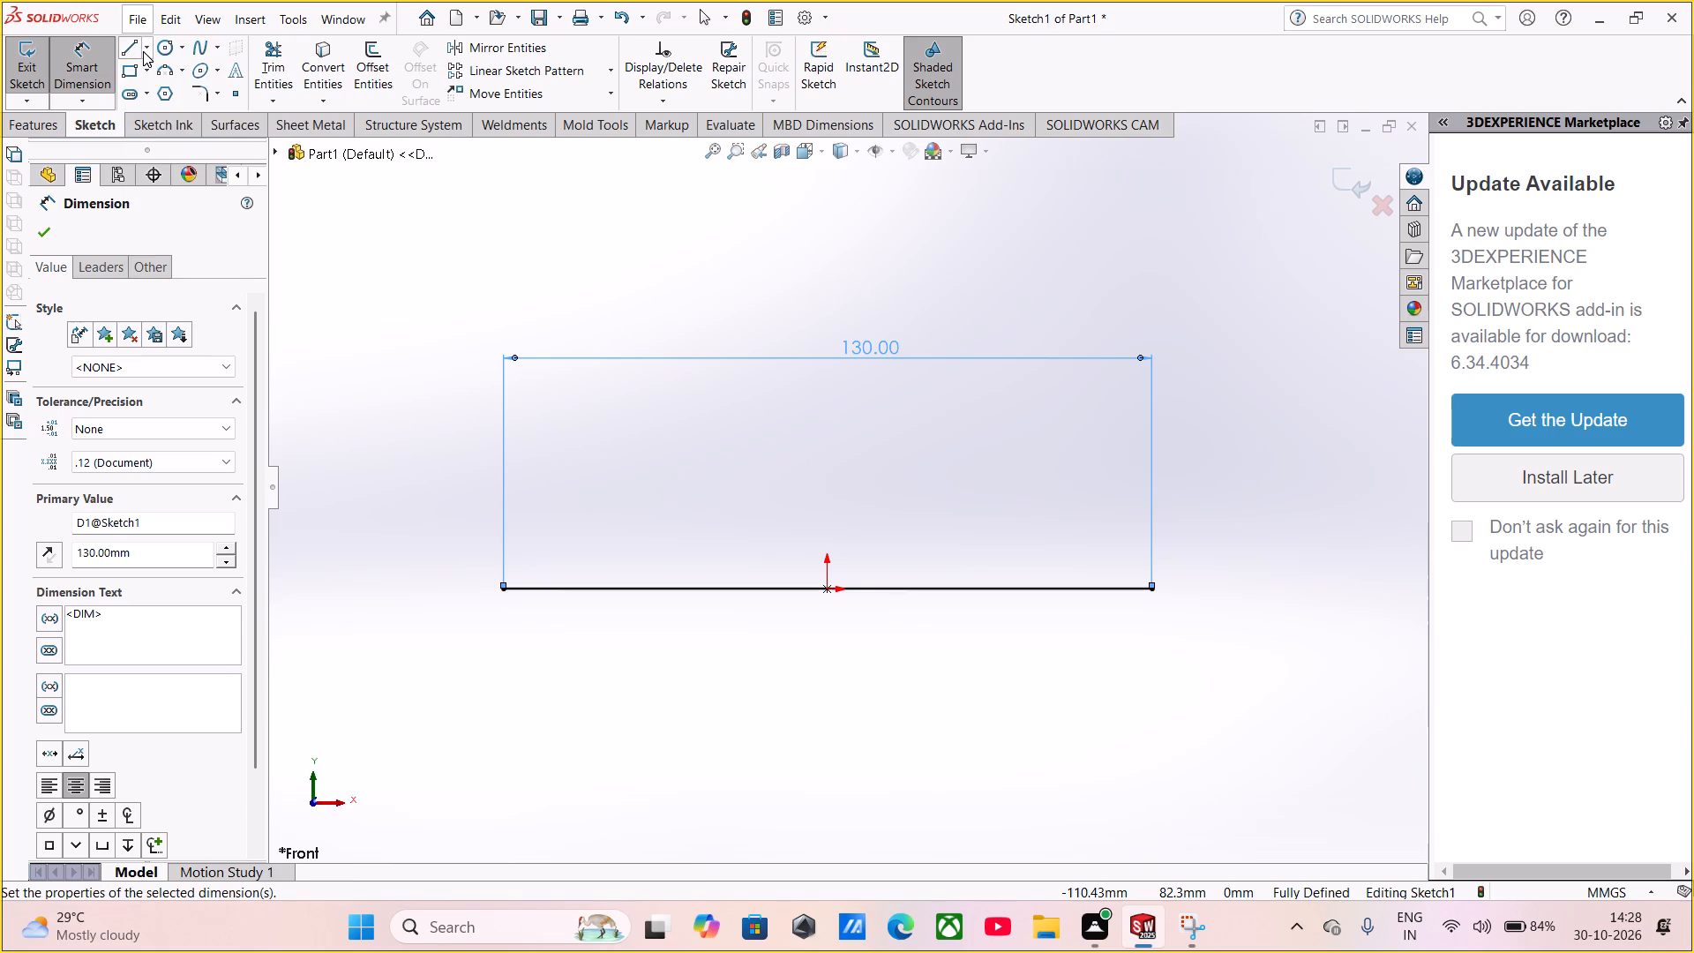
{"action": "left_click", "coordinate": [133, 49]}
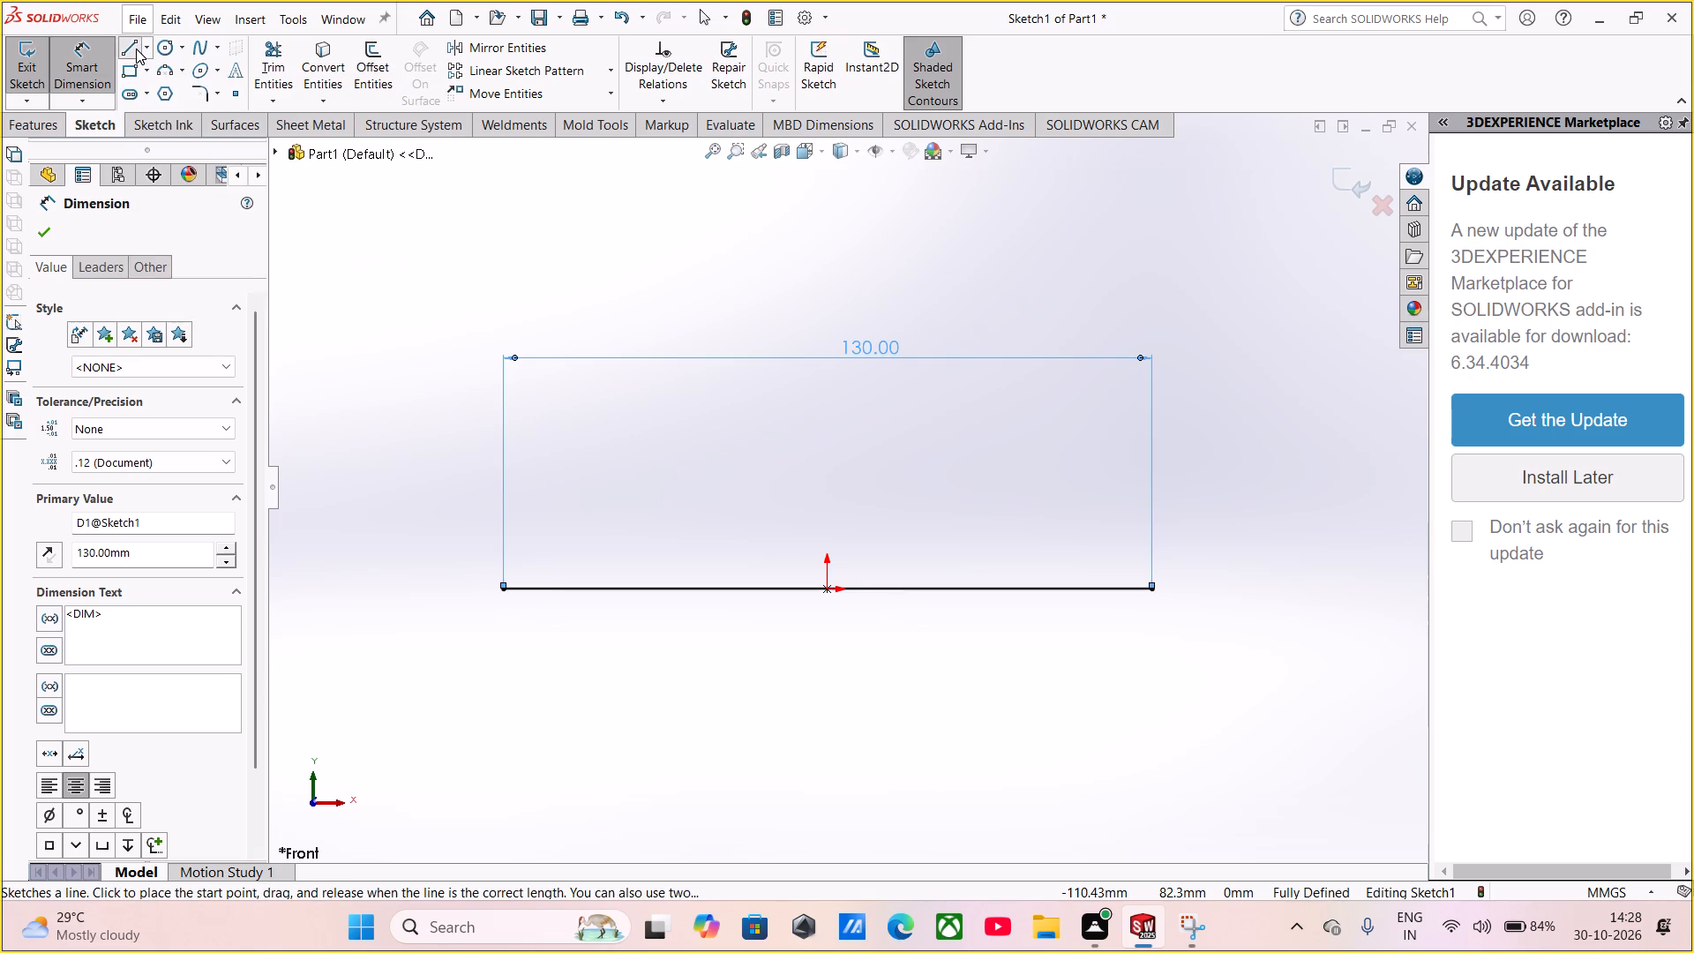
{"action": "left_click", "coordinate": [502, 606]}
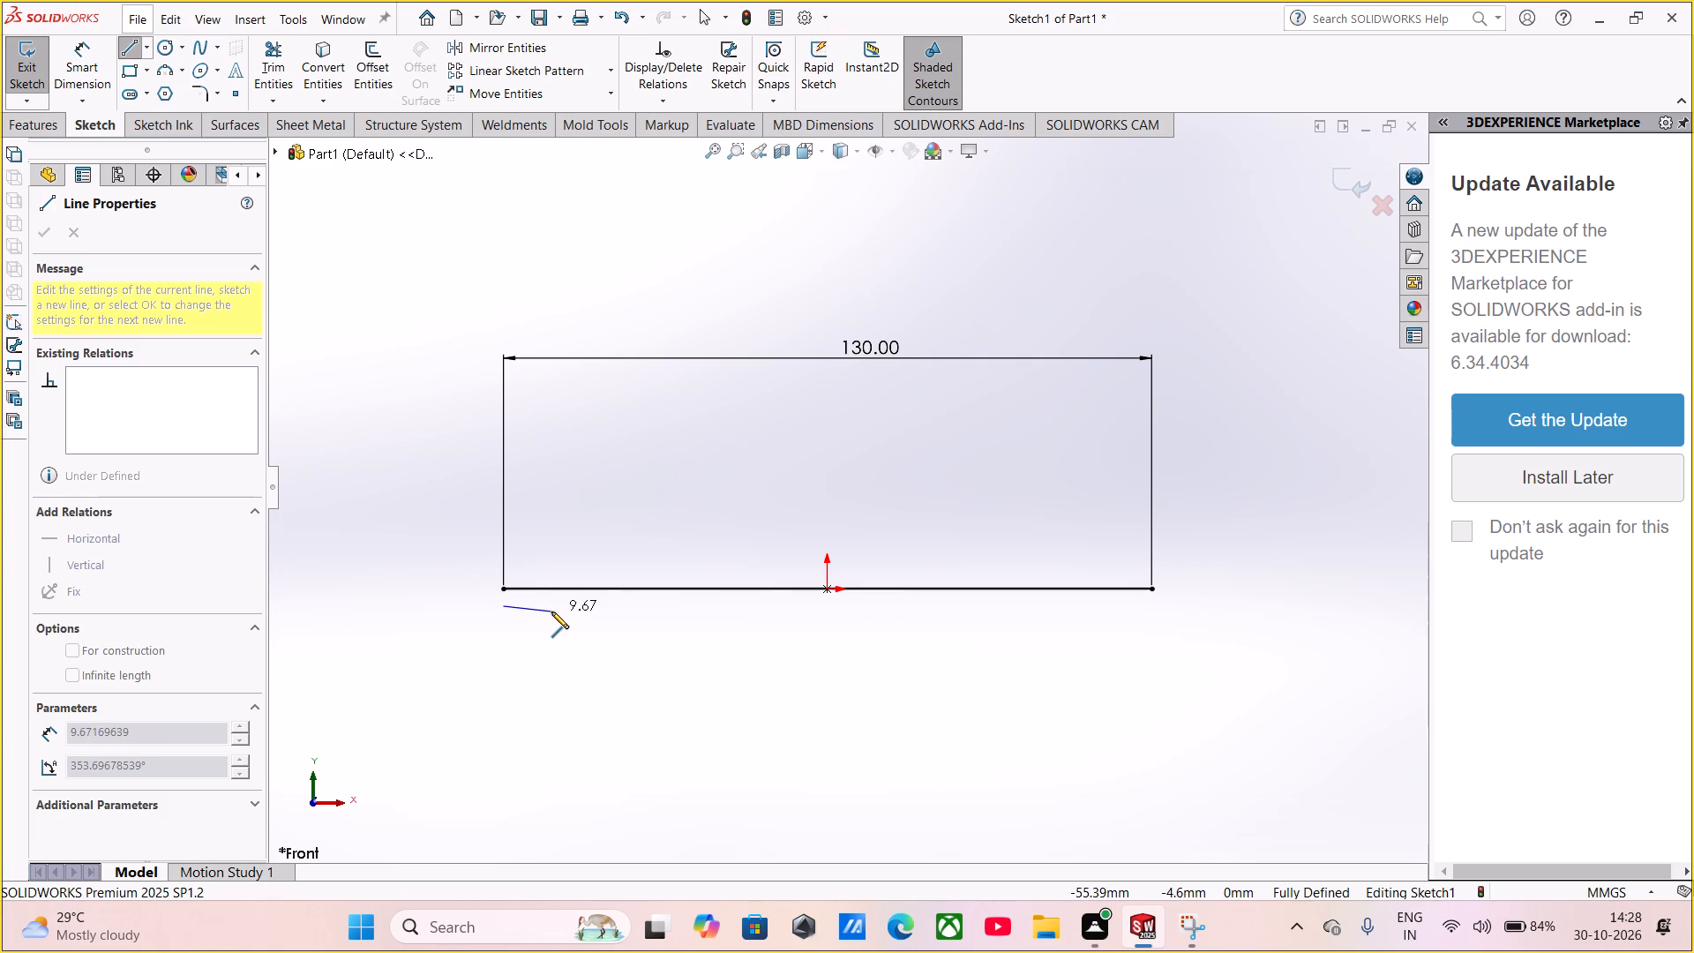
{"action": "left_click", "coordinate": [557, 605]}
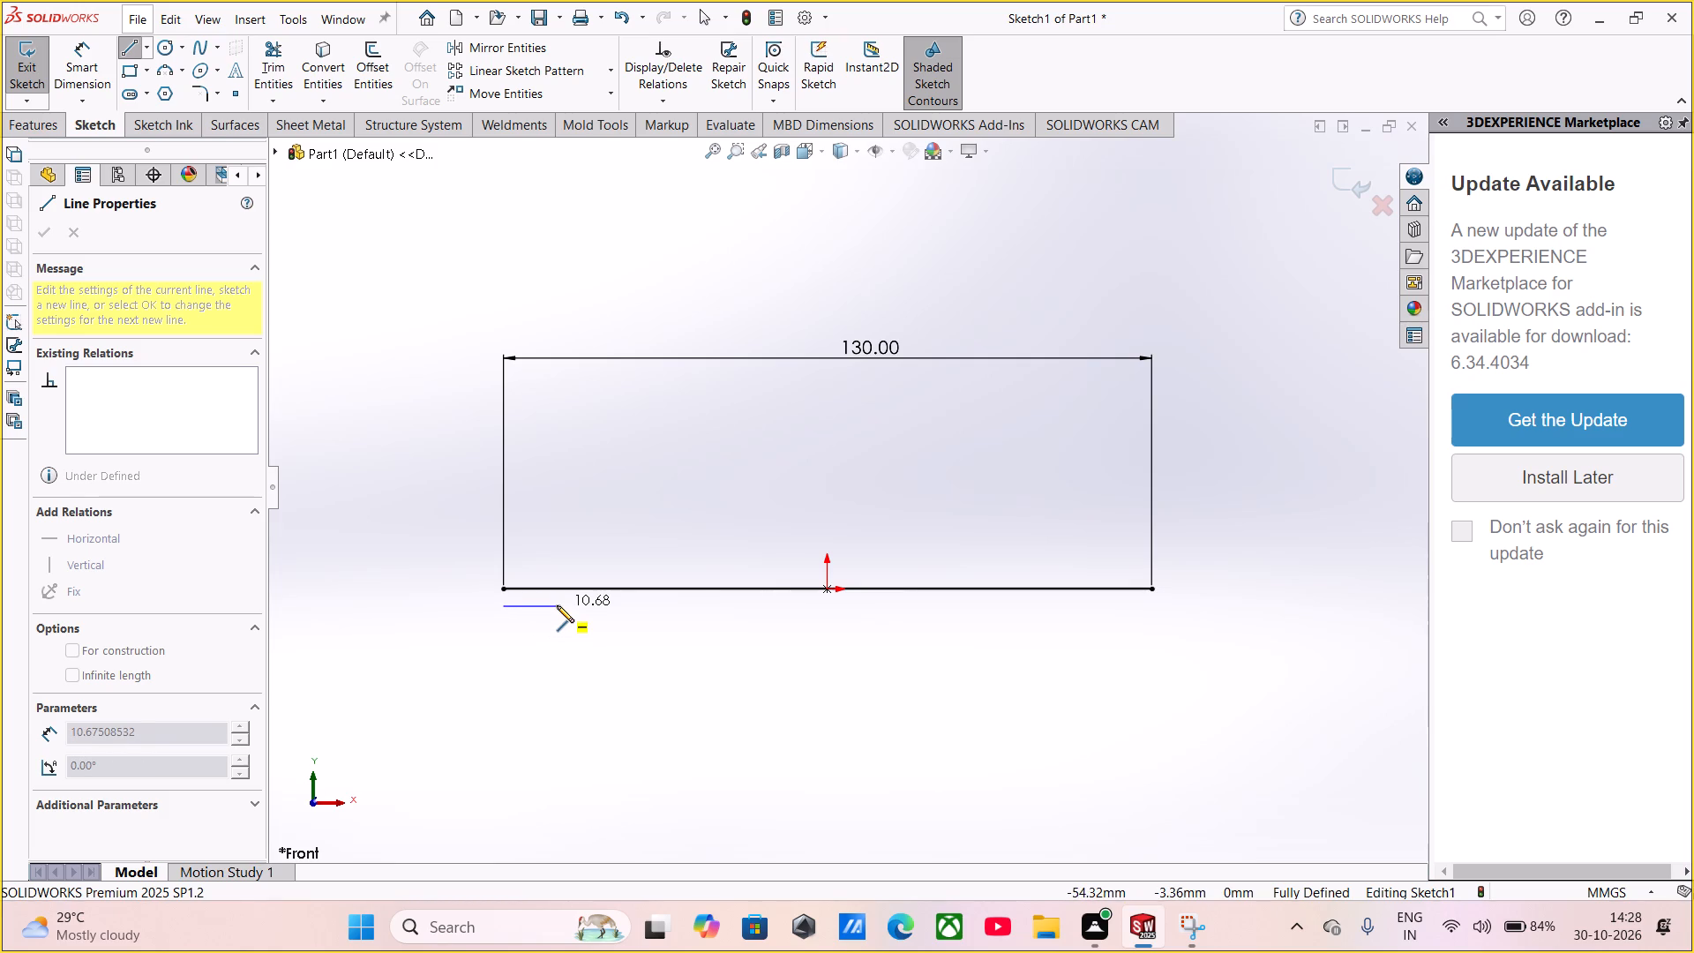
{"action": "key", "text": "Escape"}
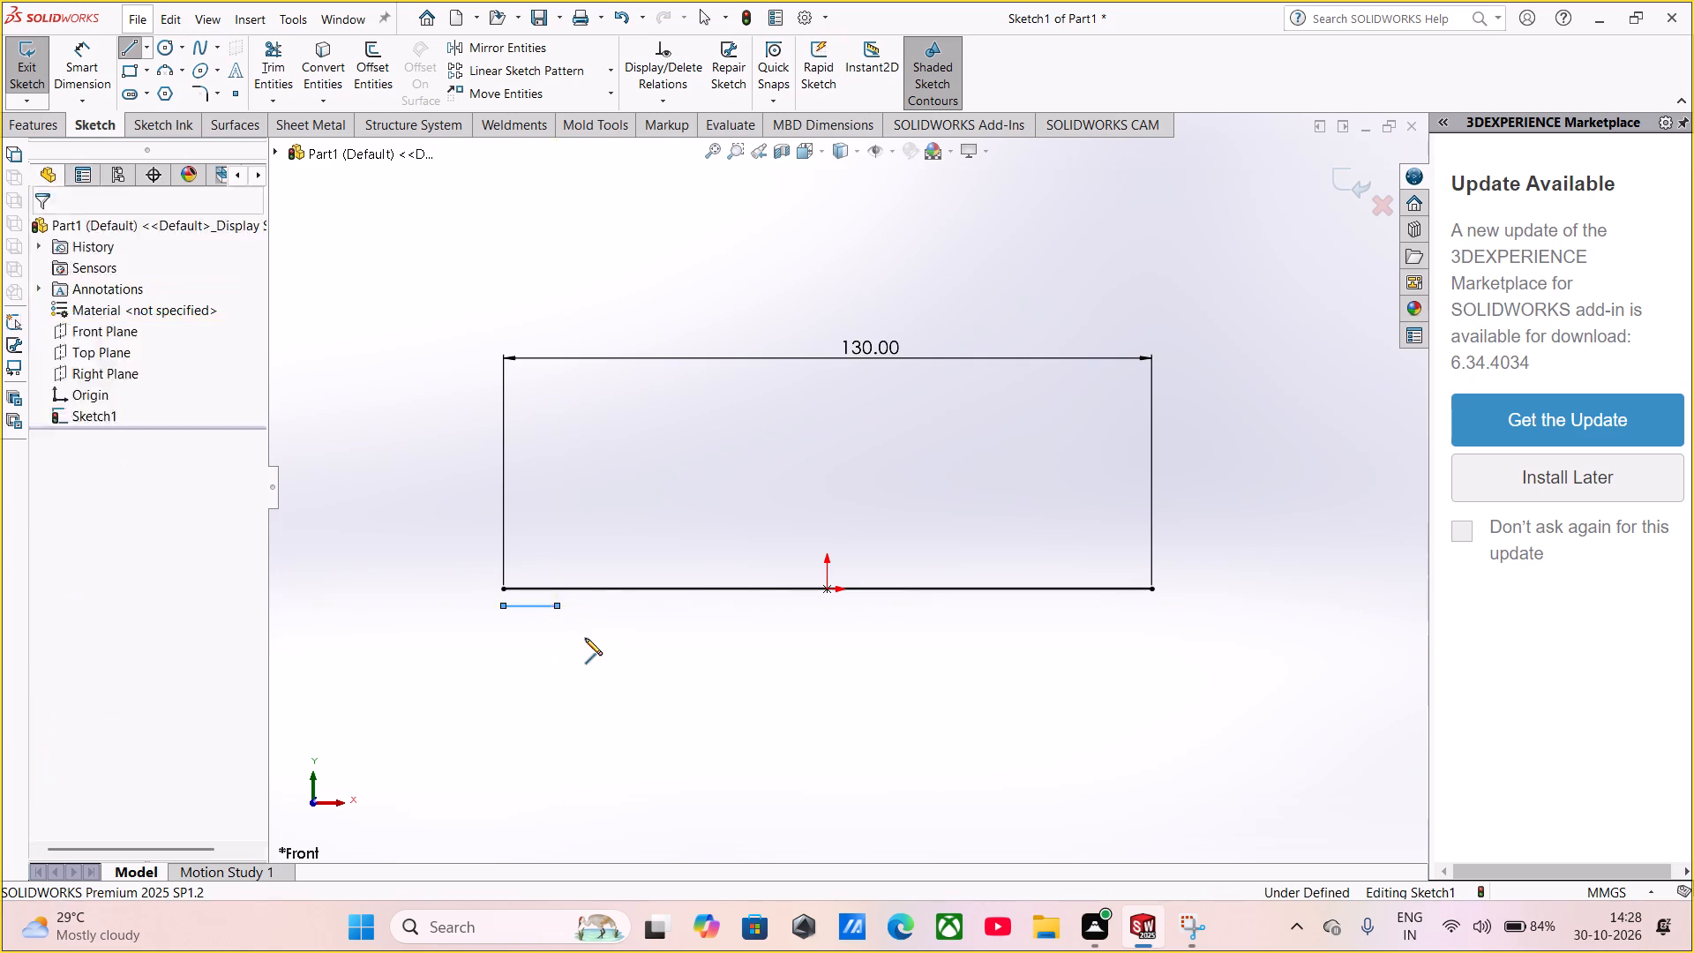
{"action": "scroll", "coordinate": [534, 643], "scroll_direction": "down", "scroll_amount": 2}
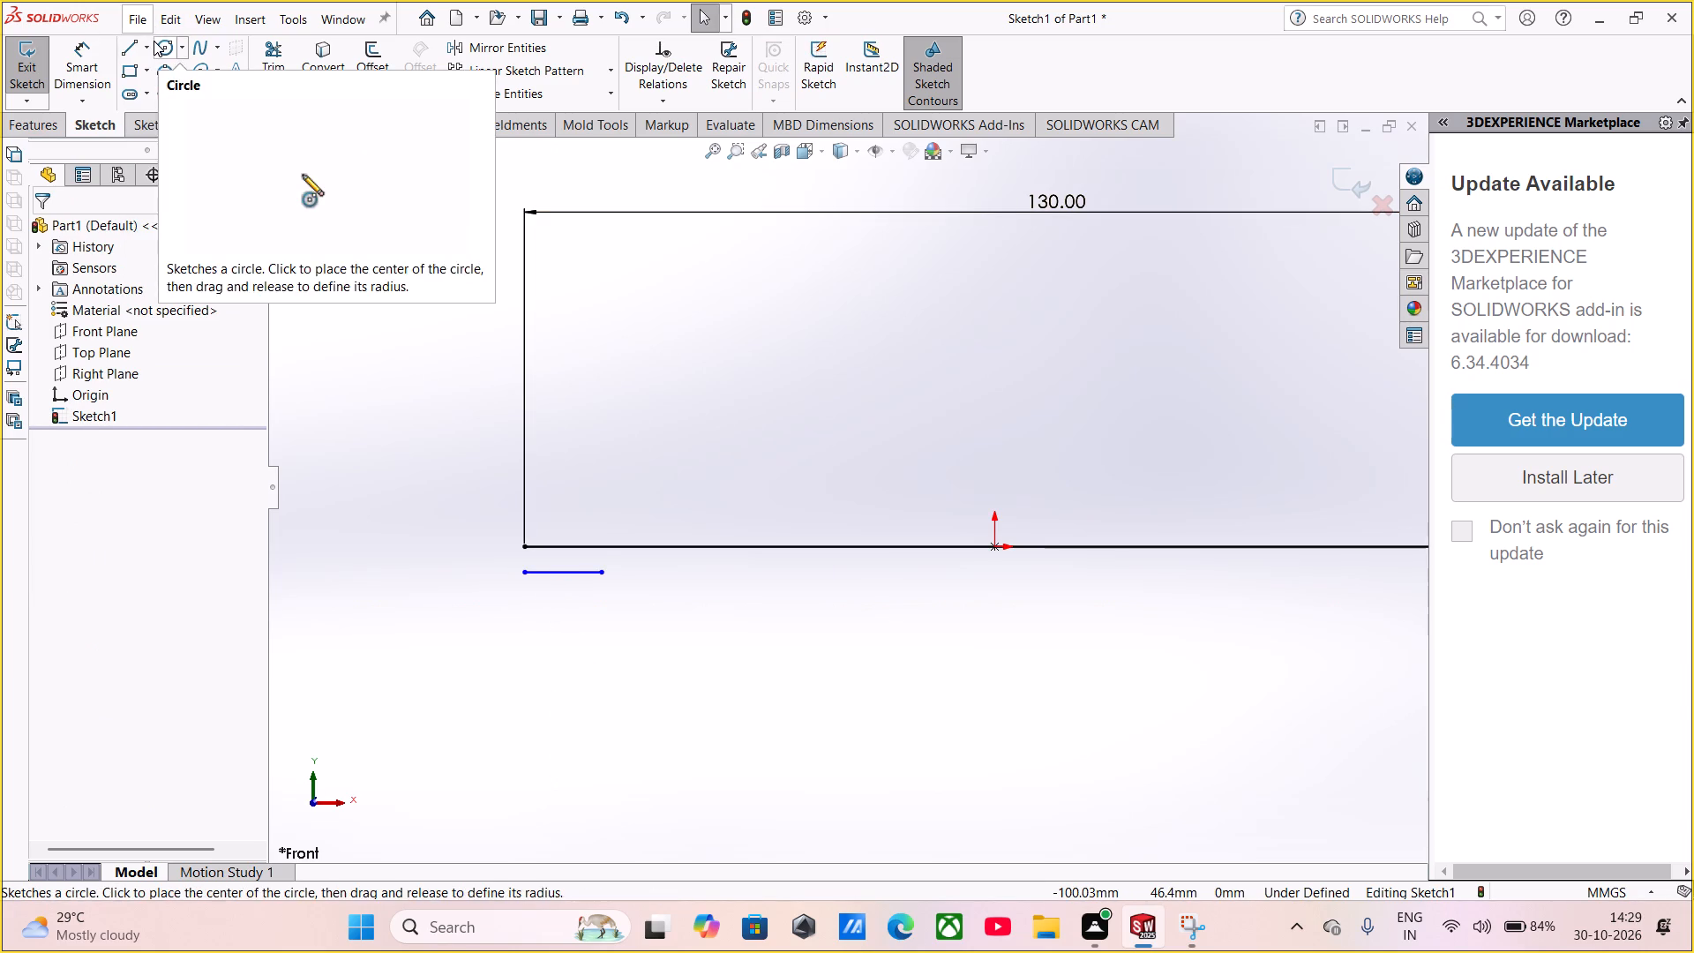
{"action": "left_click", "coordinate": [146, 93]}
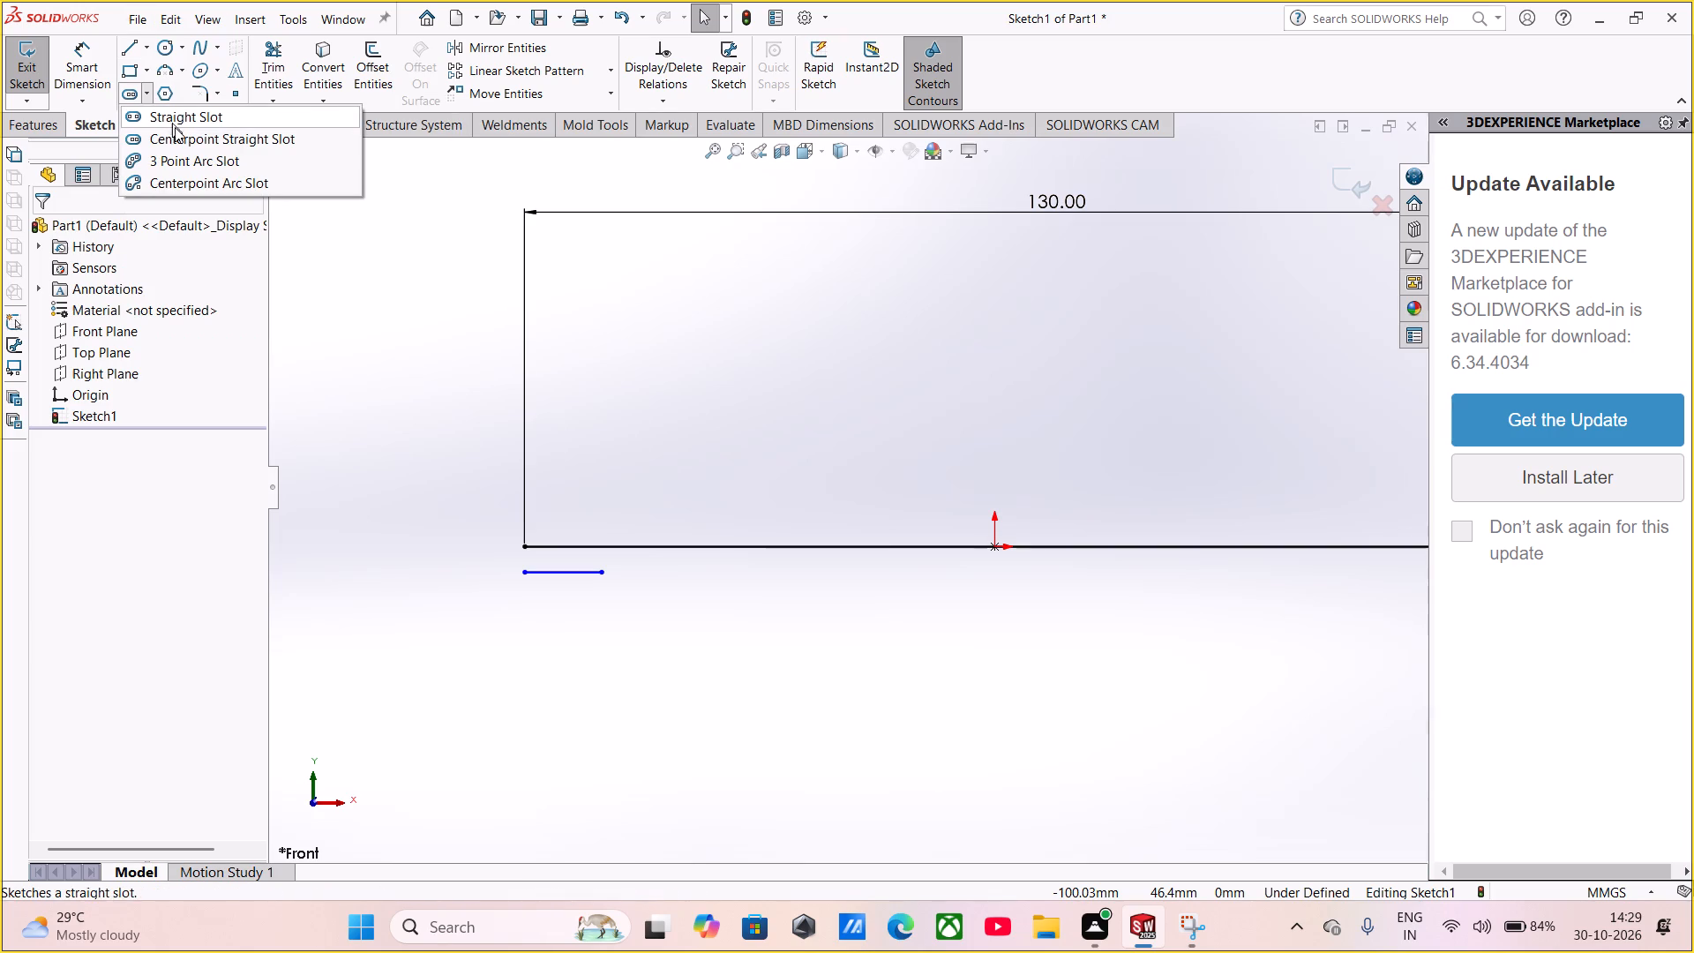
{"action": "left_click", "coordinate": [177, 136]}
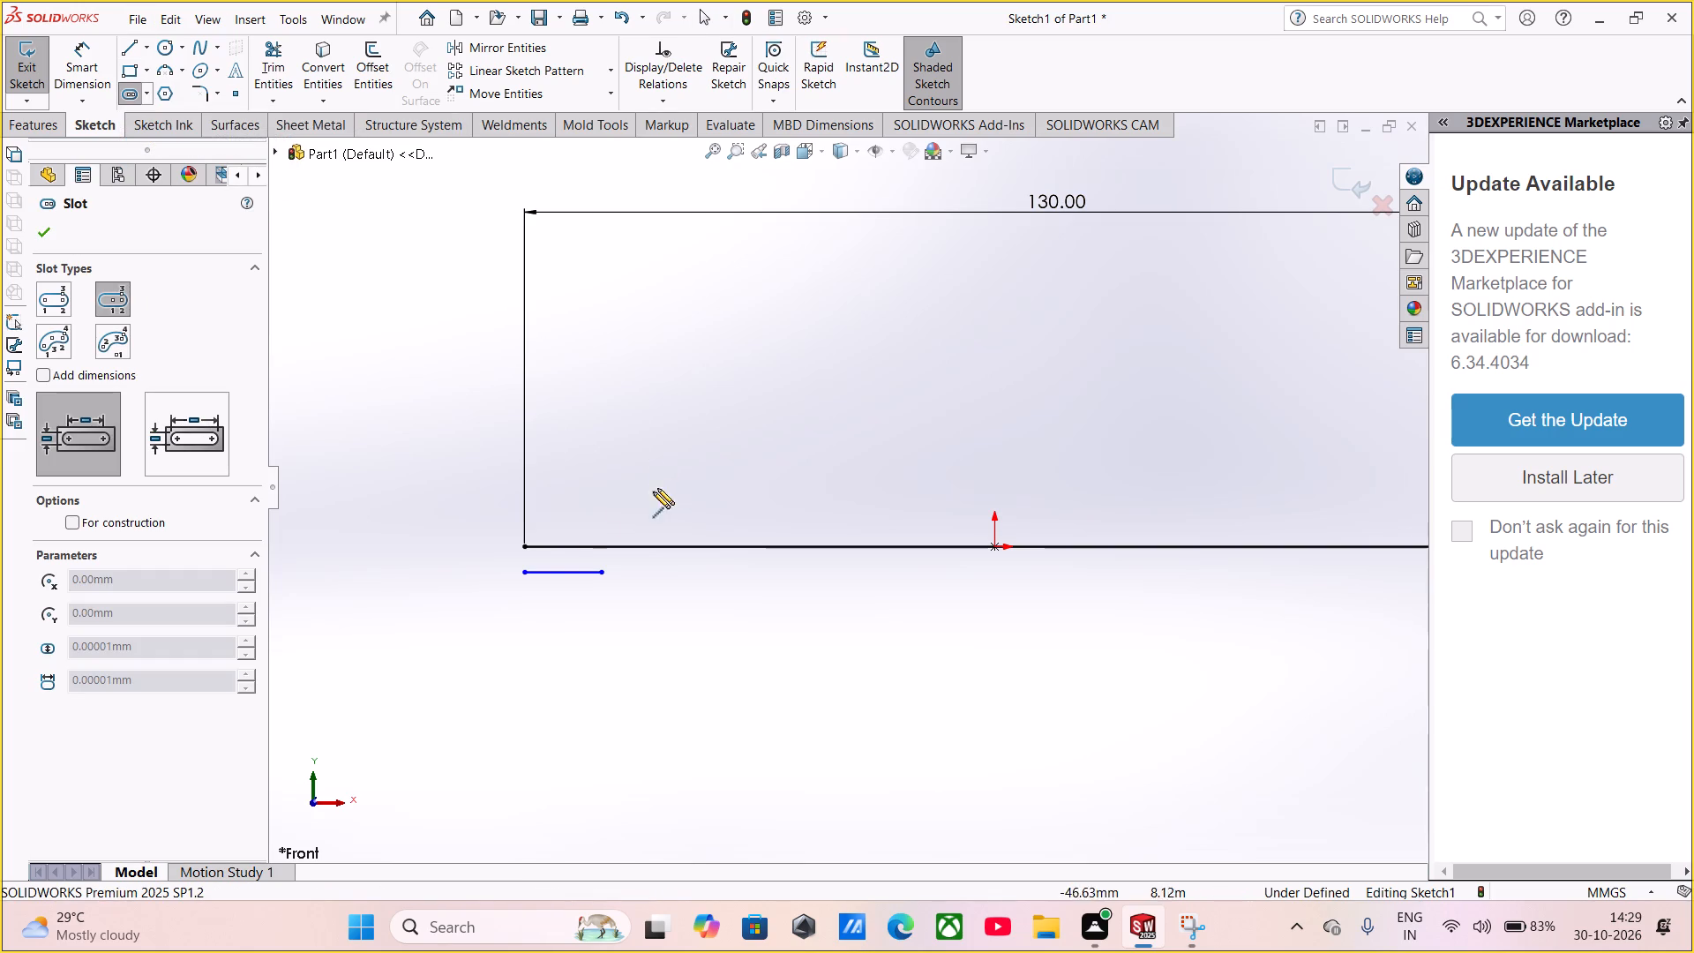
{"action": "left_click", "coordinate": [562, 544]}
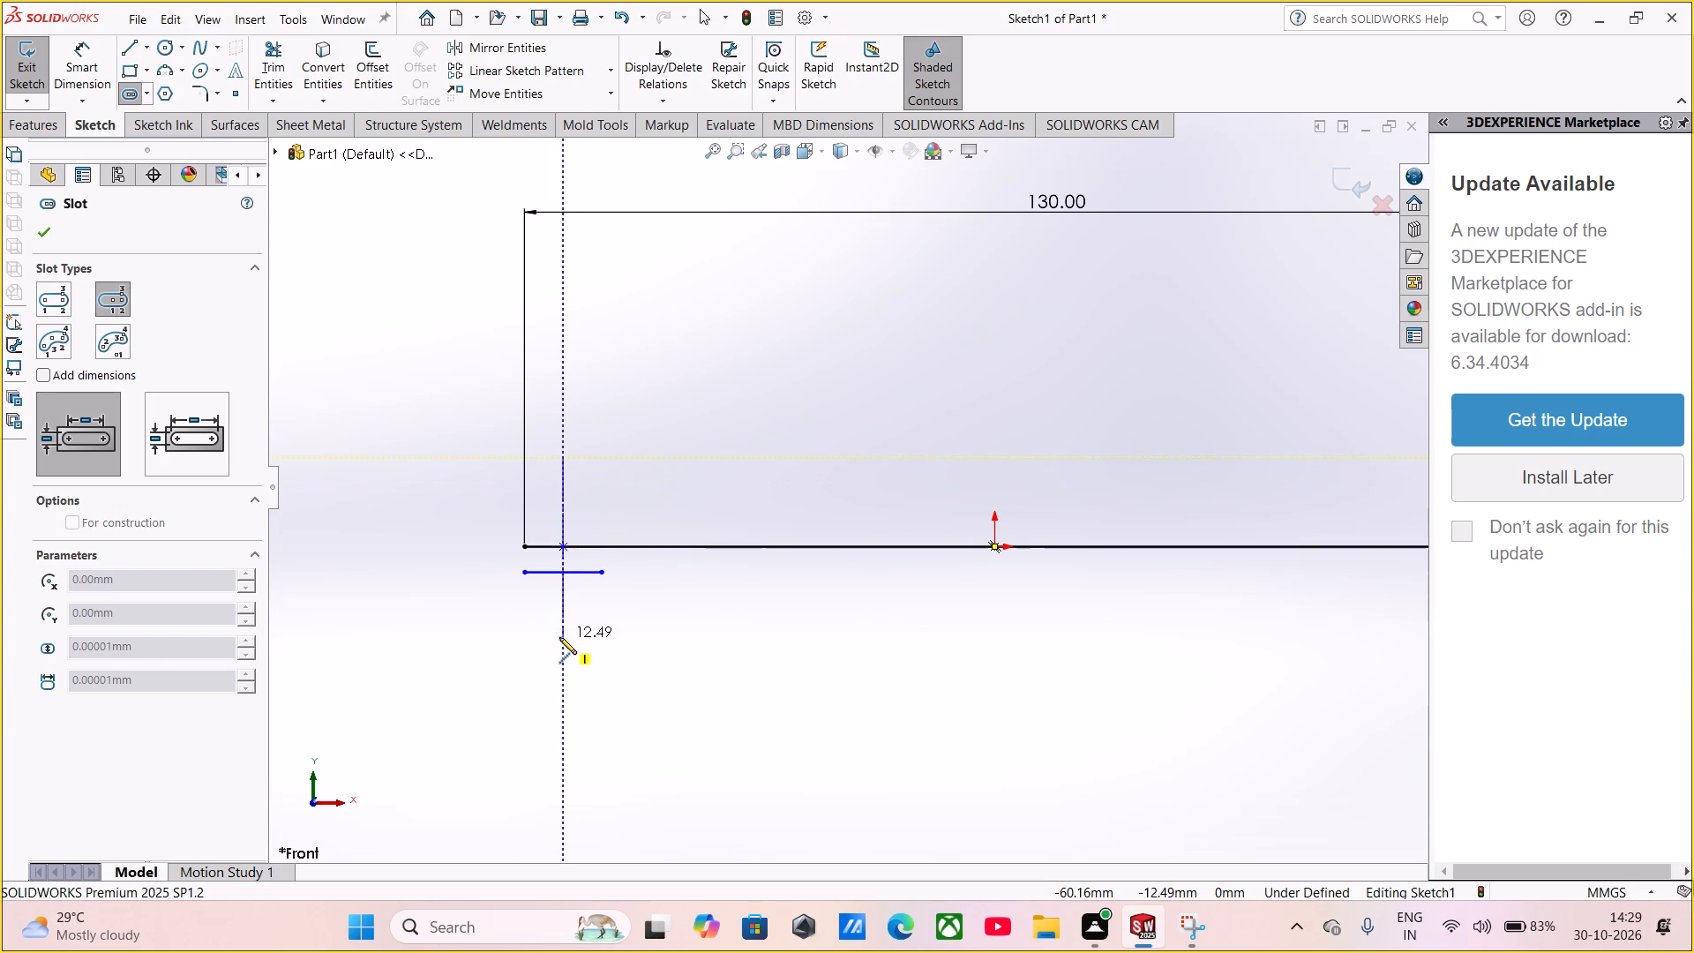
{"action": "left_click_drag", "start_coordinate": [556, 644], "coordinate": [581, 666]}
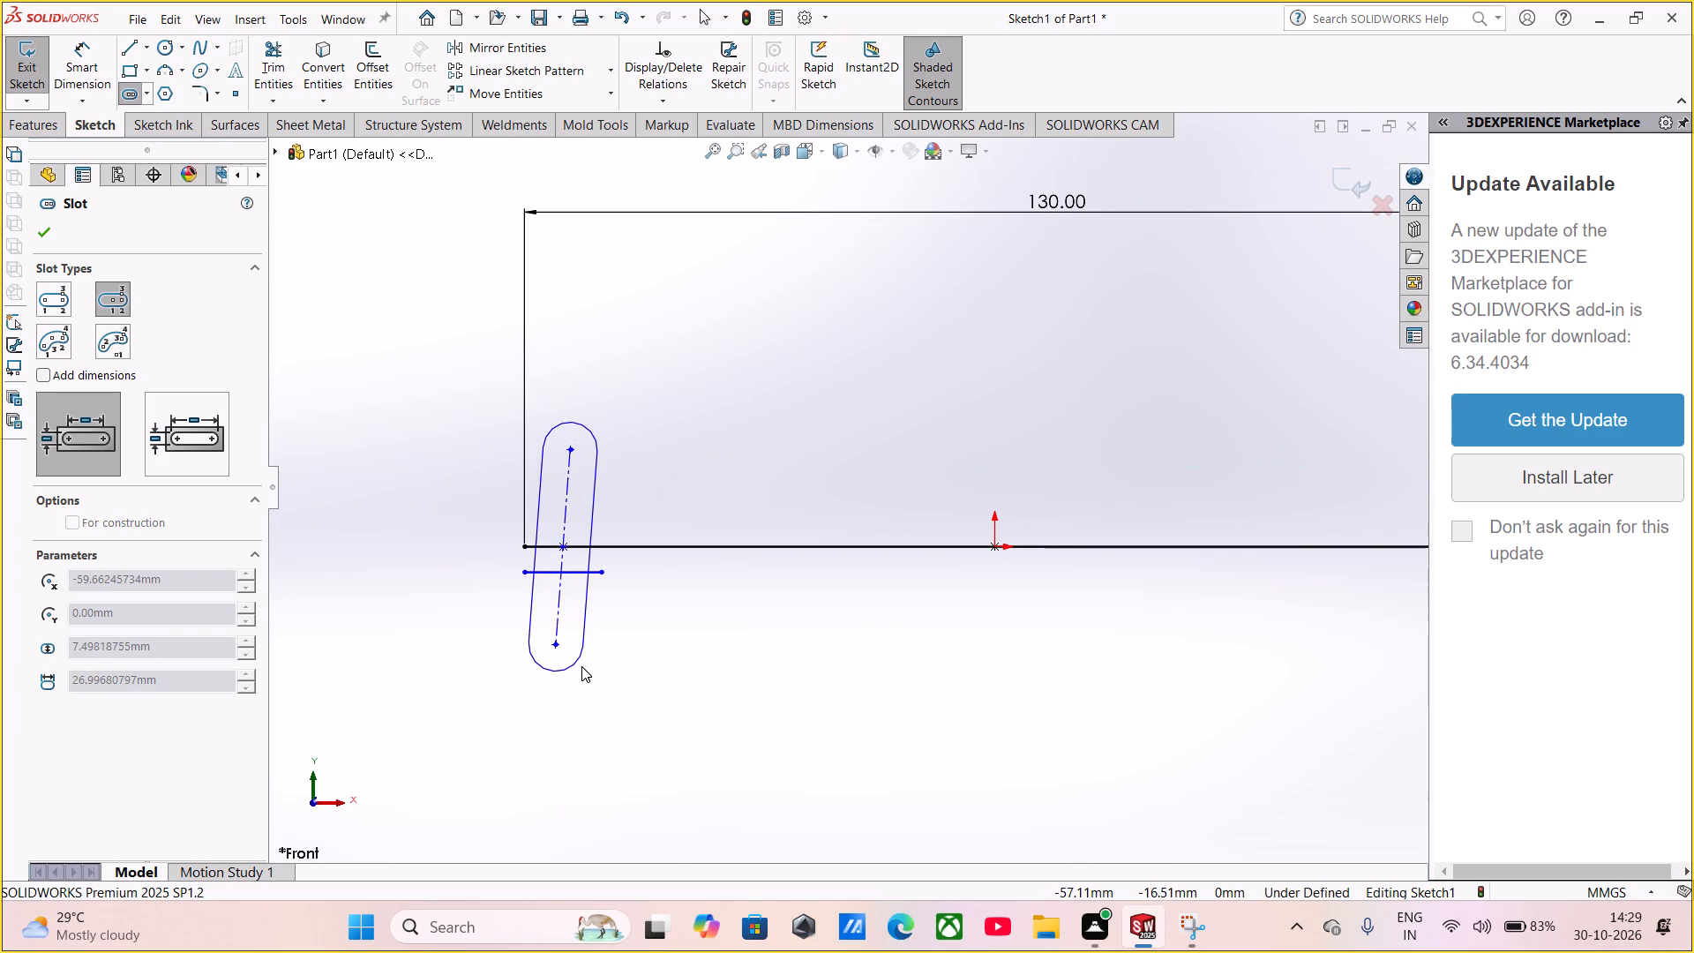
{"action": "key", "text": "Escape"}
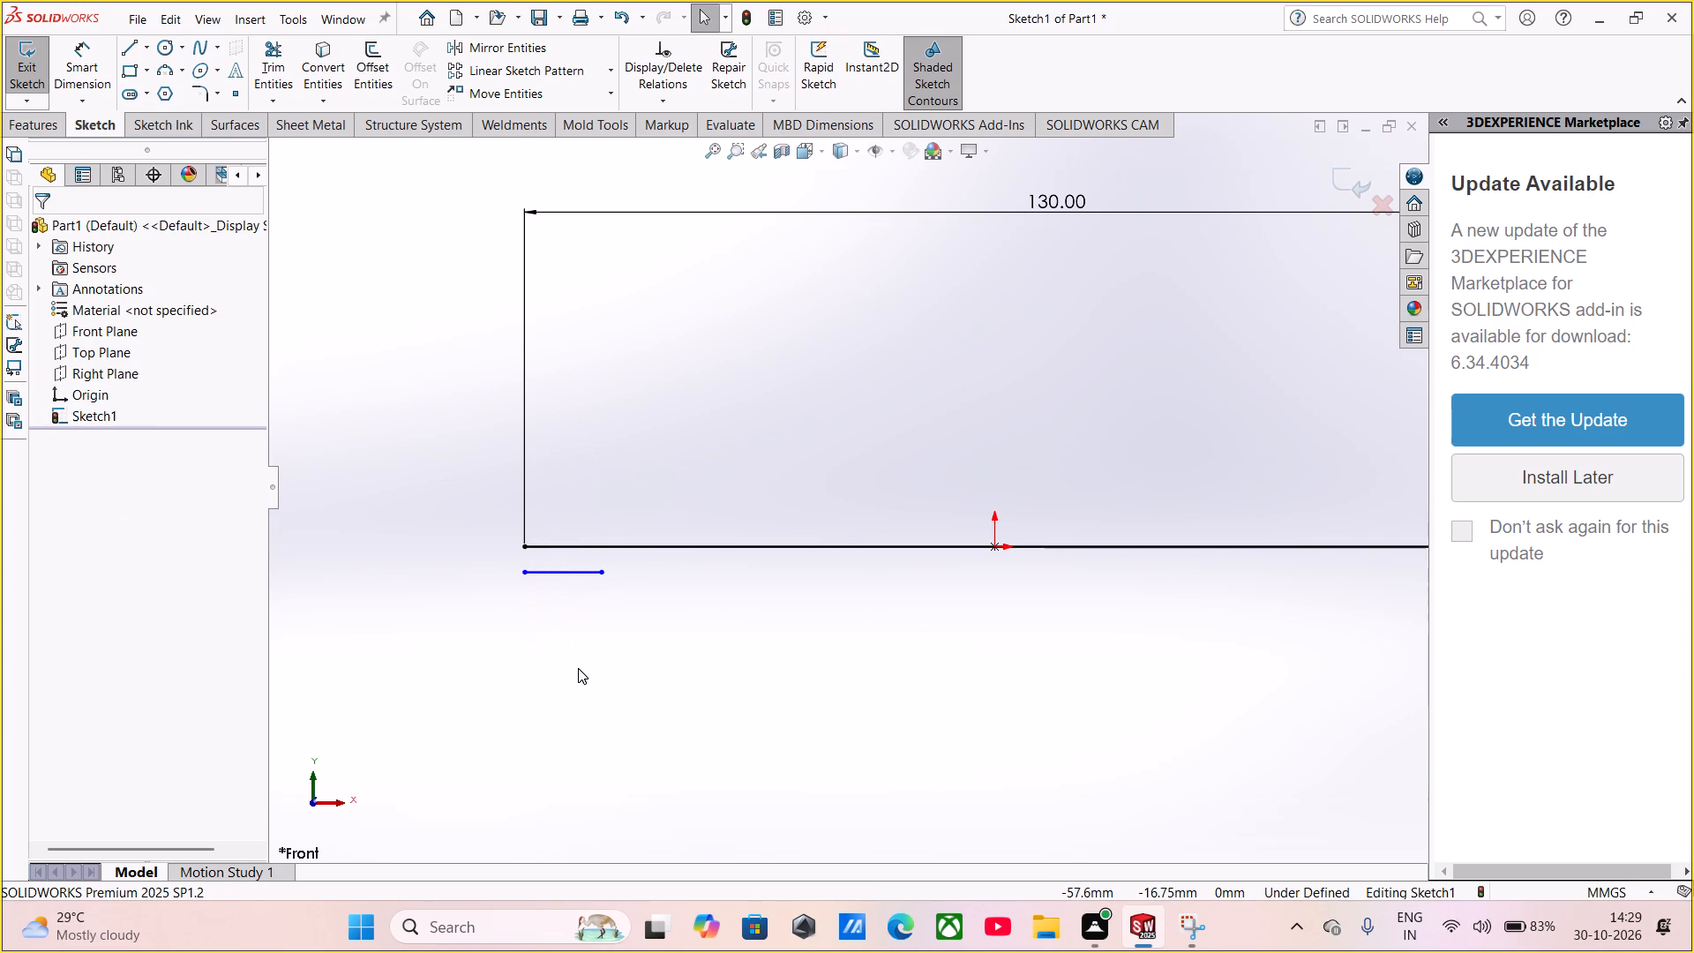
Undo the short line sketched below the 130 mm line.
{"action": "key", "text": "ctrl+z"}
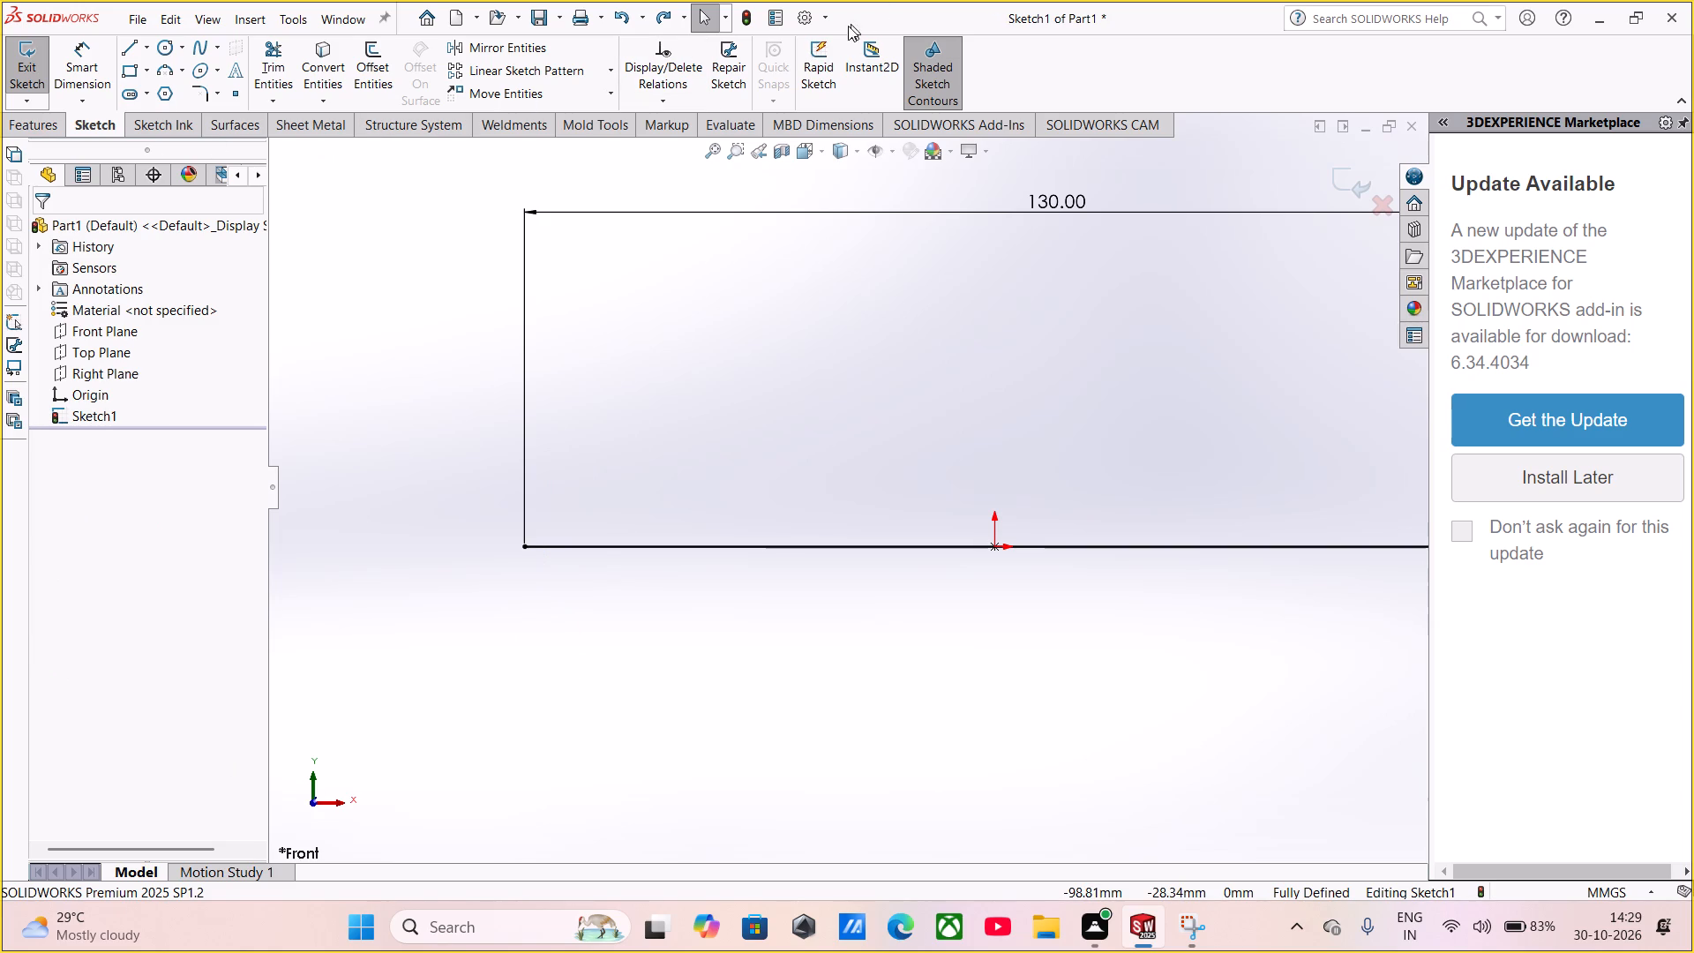
Stop the screen recording and close the Snipping Tool window.
{"action": "left_click", "coordinate": [782, 44]}
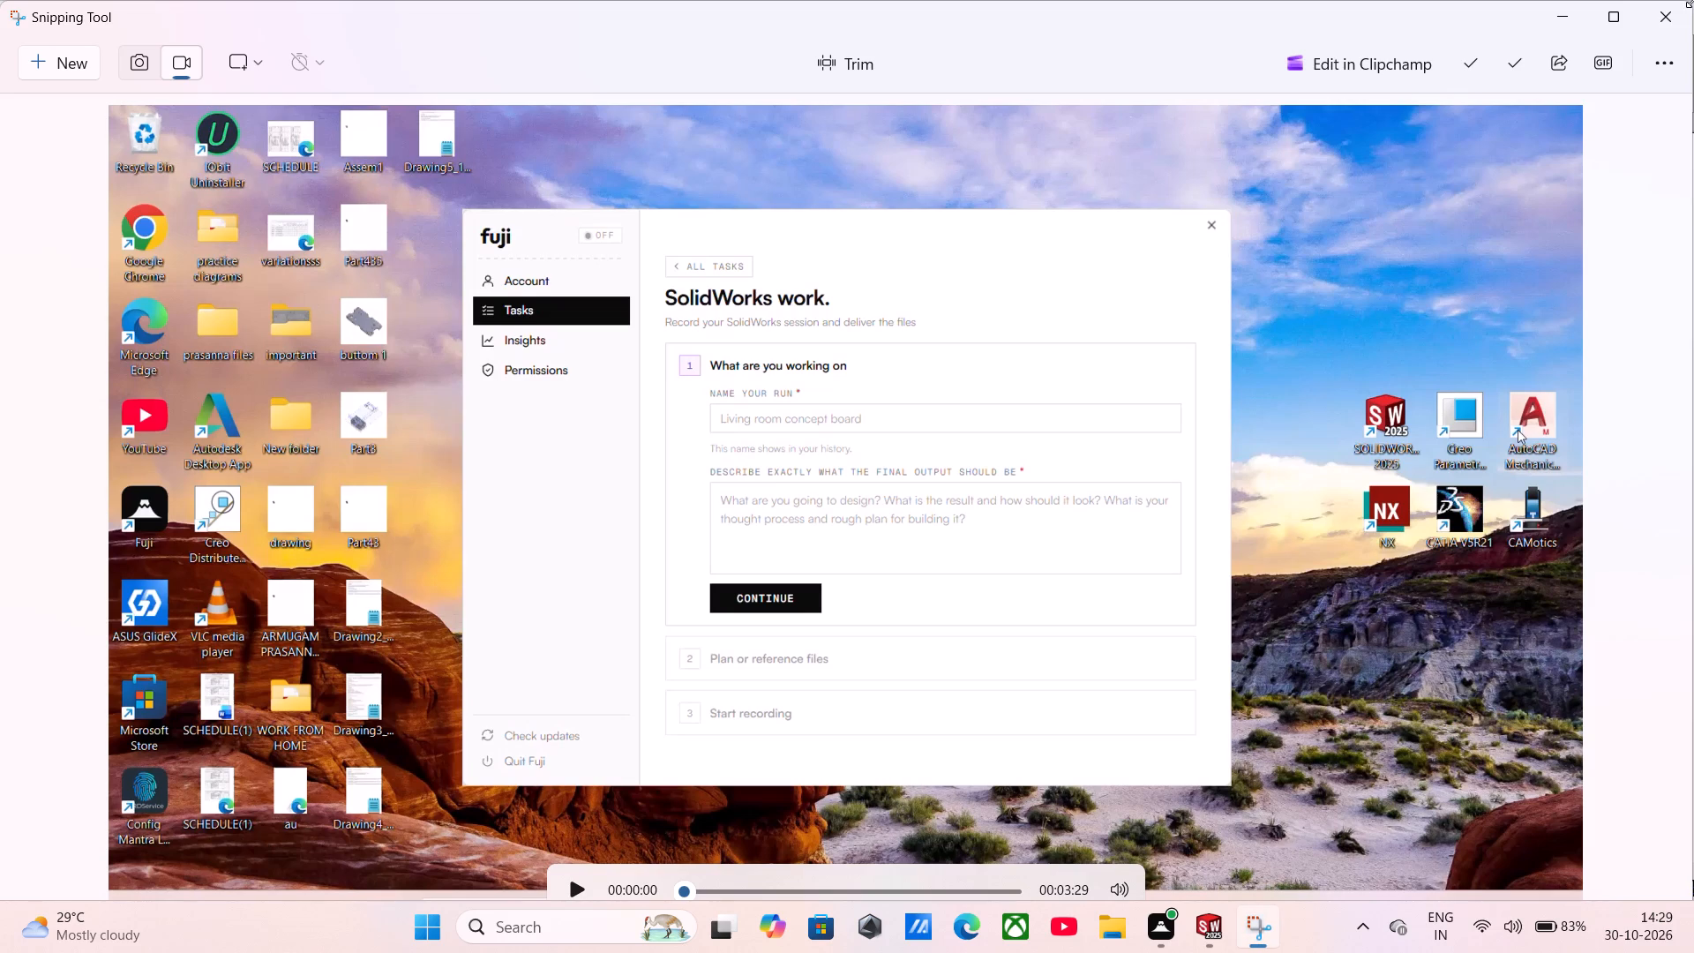
{"action": "left_click", "coordinate": [1683, 13]}
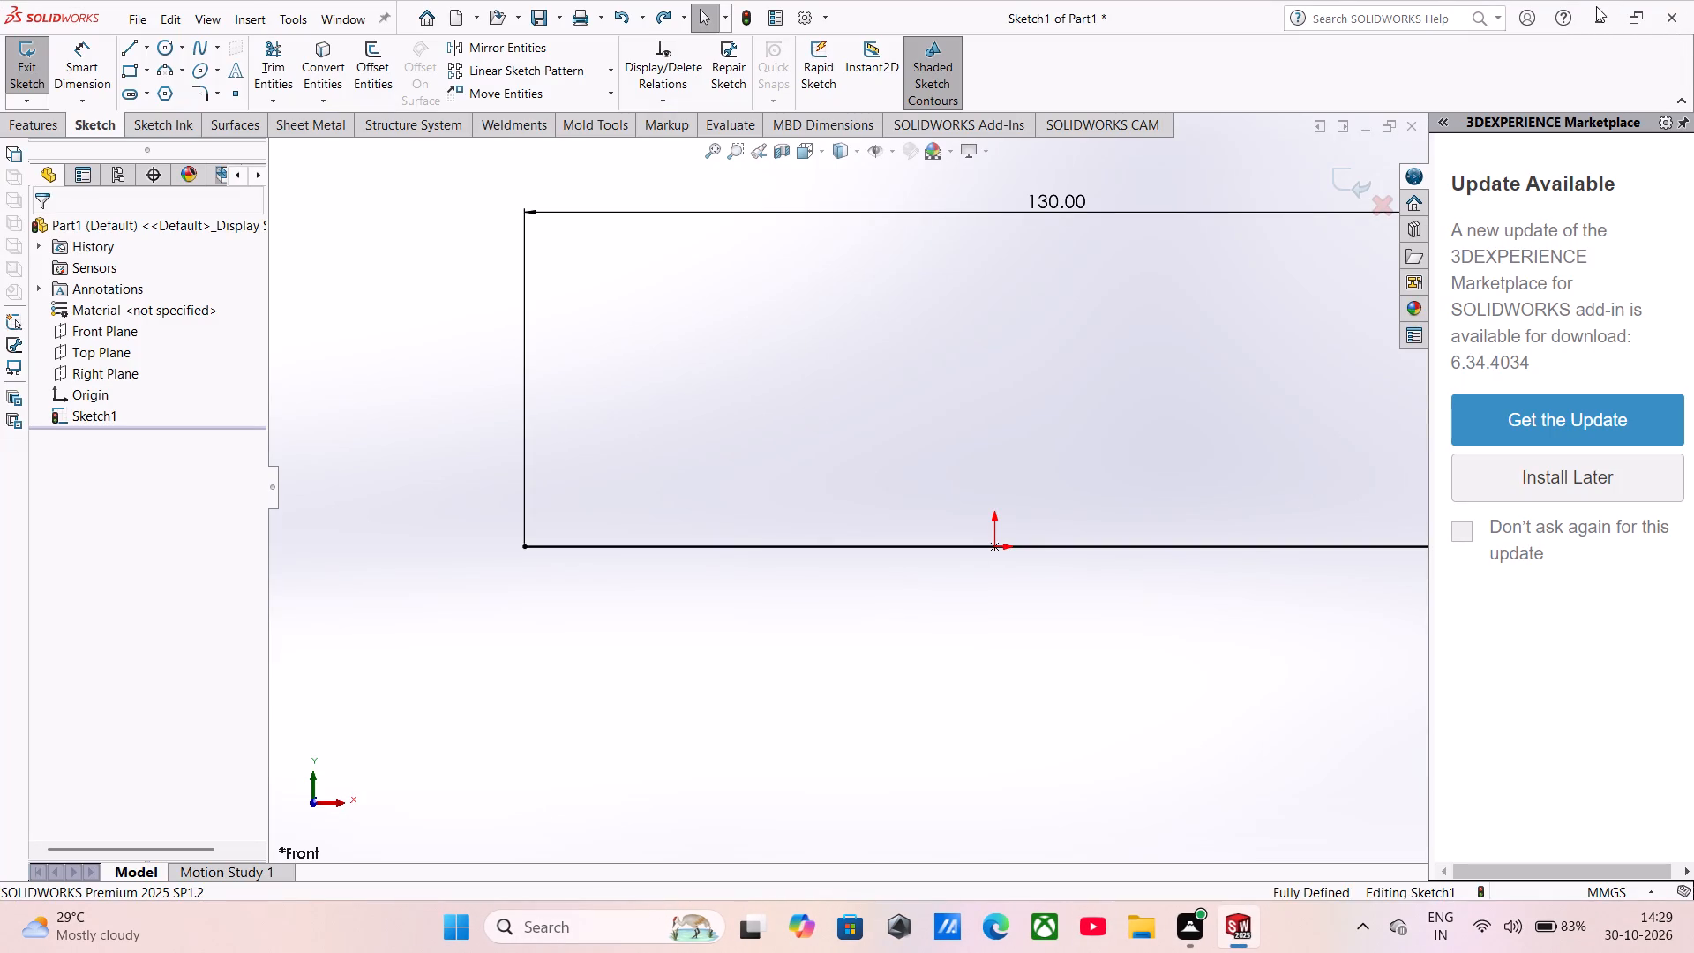
Create a new part document.
{"action": "left_click", "coordinate": [133, 27]}
{"action": "left_click", "coordinate": [152, 47]}
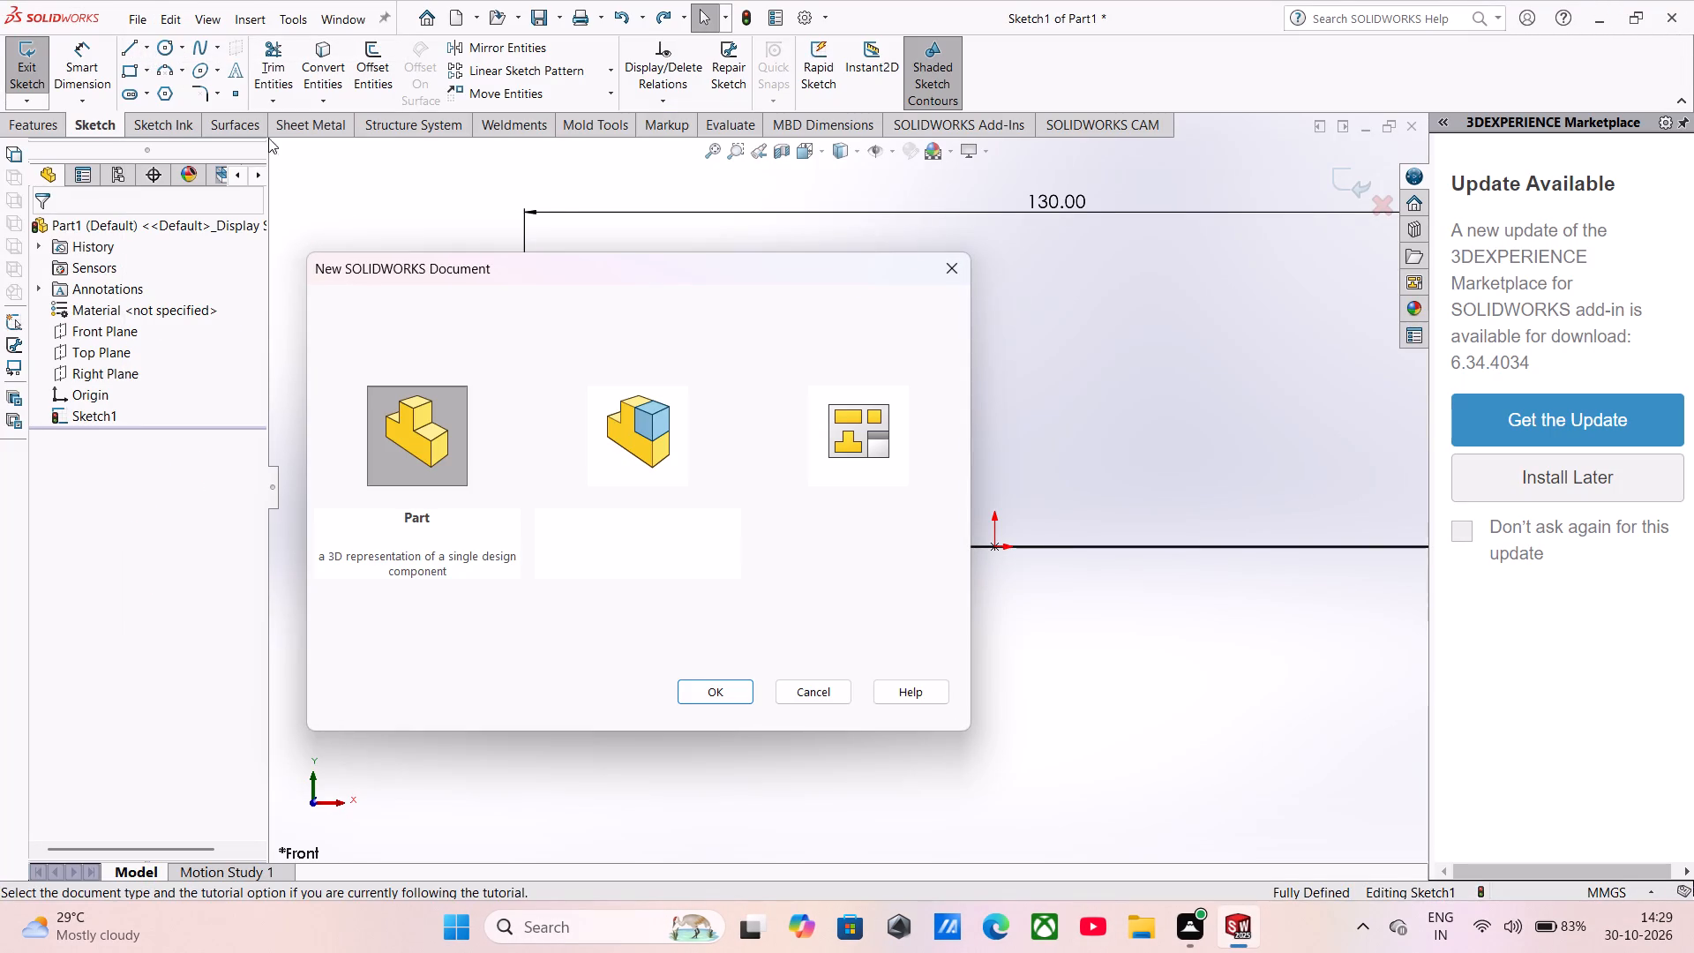
{"action": "left_click", "coordinate": [732, 700]}
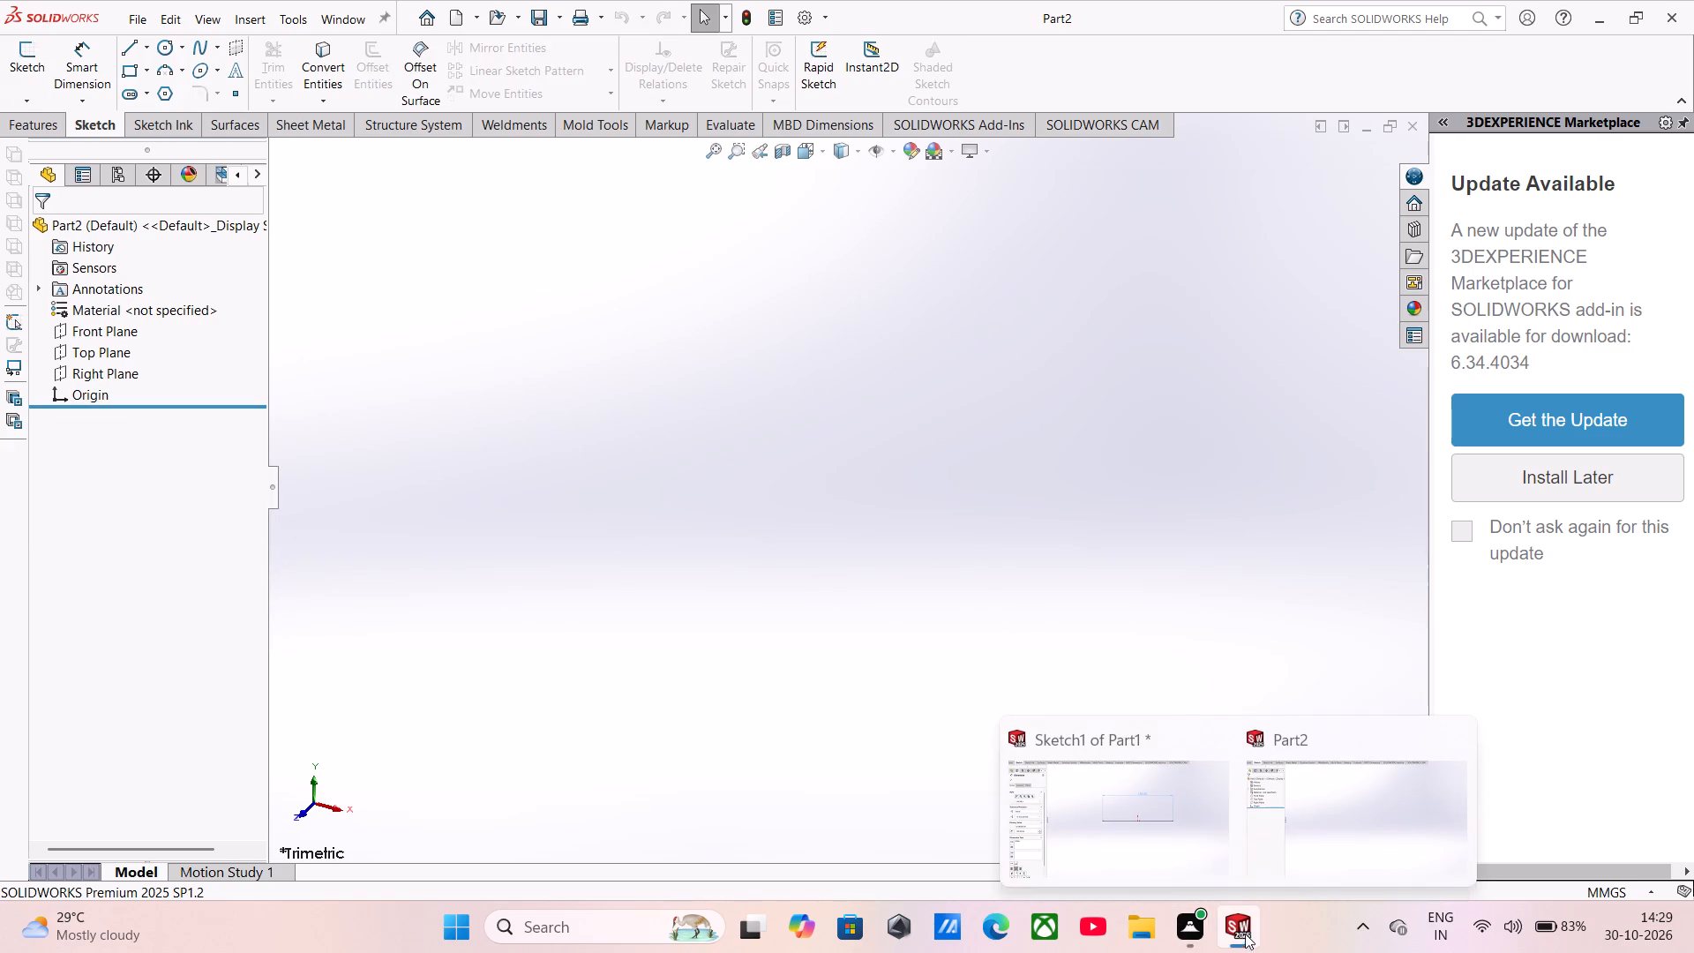
Close Part1 without saving its changes.
{"action": "left_click", "coordinate": [1218, 738]}
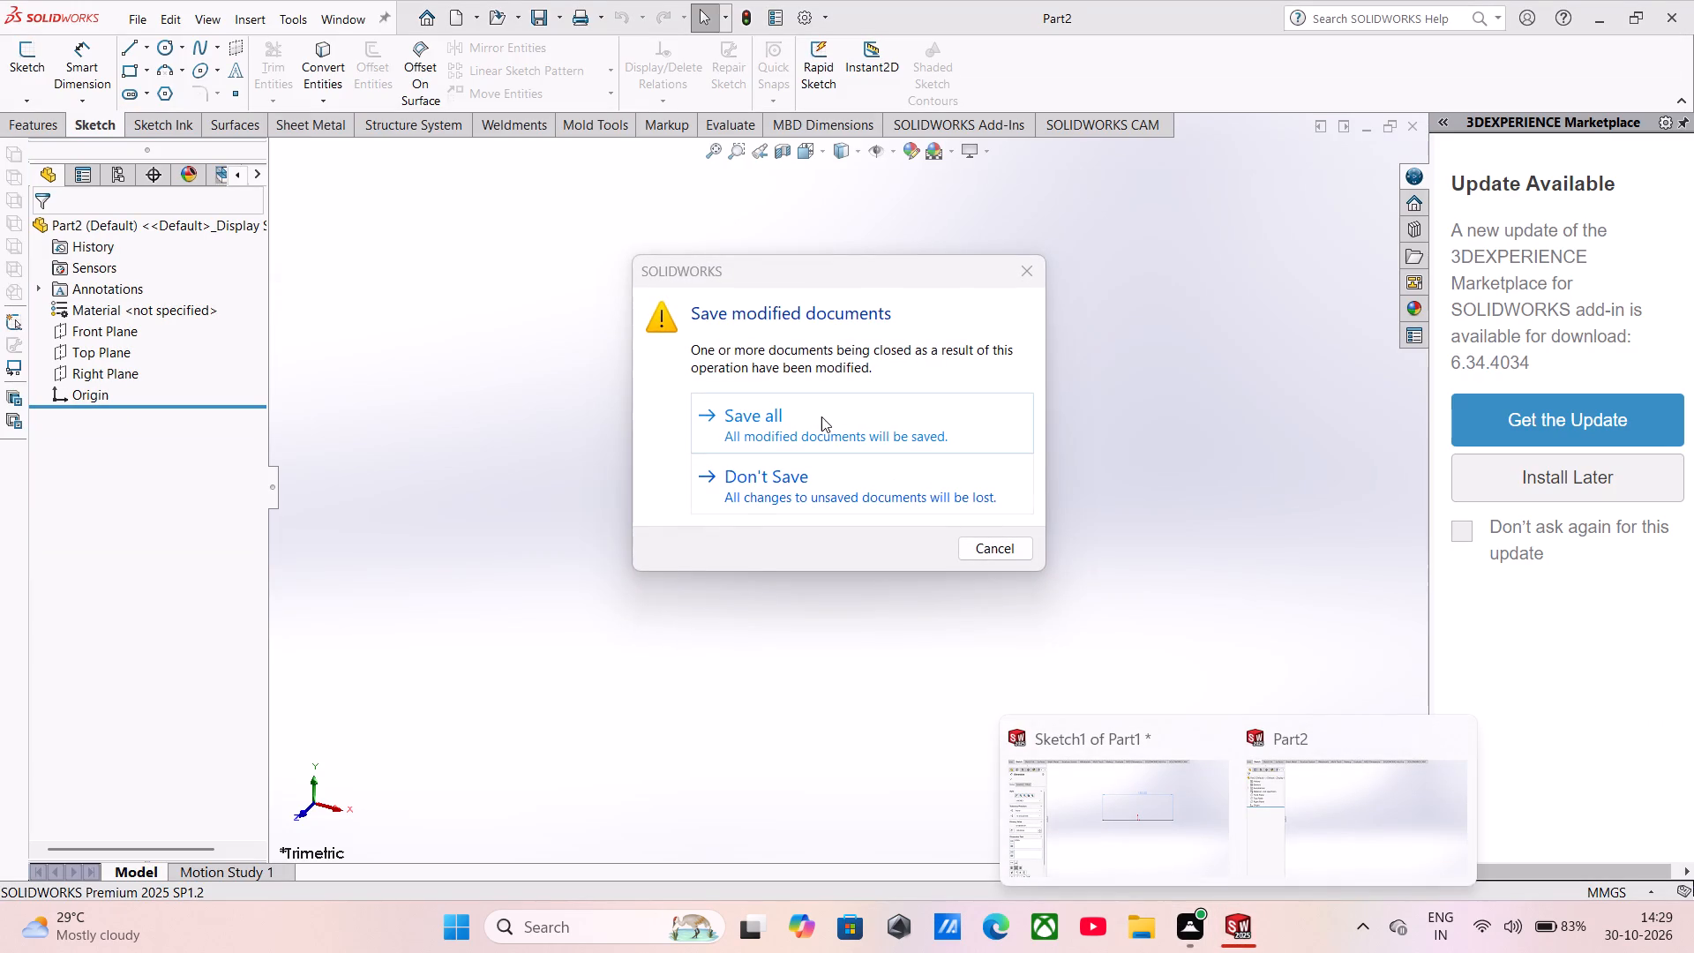
{"action": "left_click", "coordinate": [810, 469]}
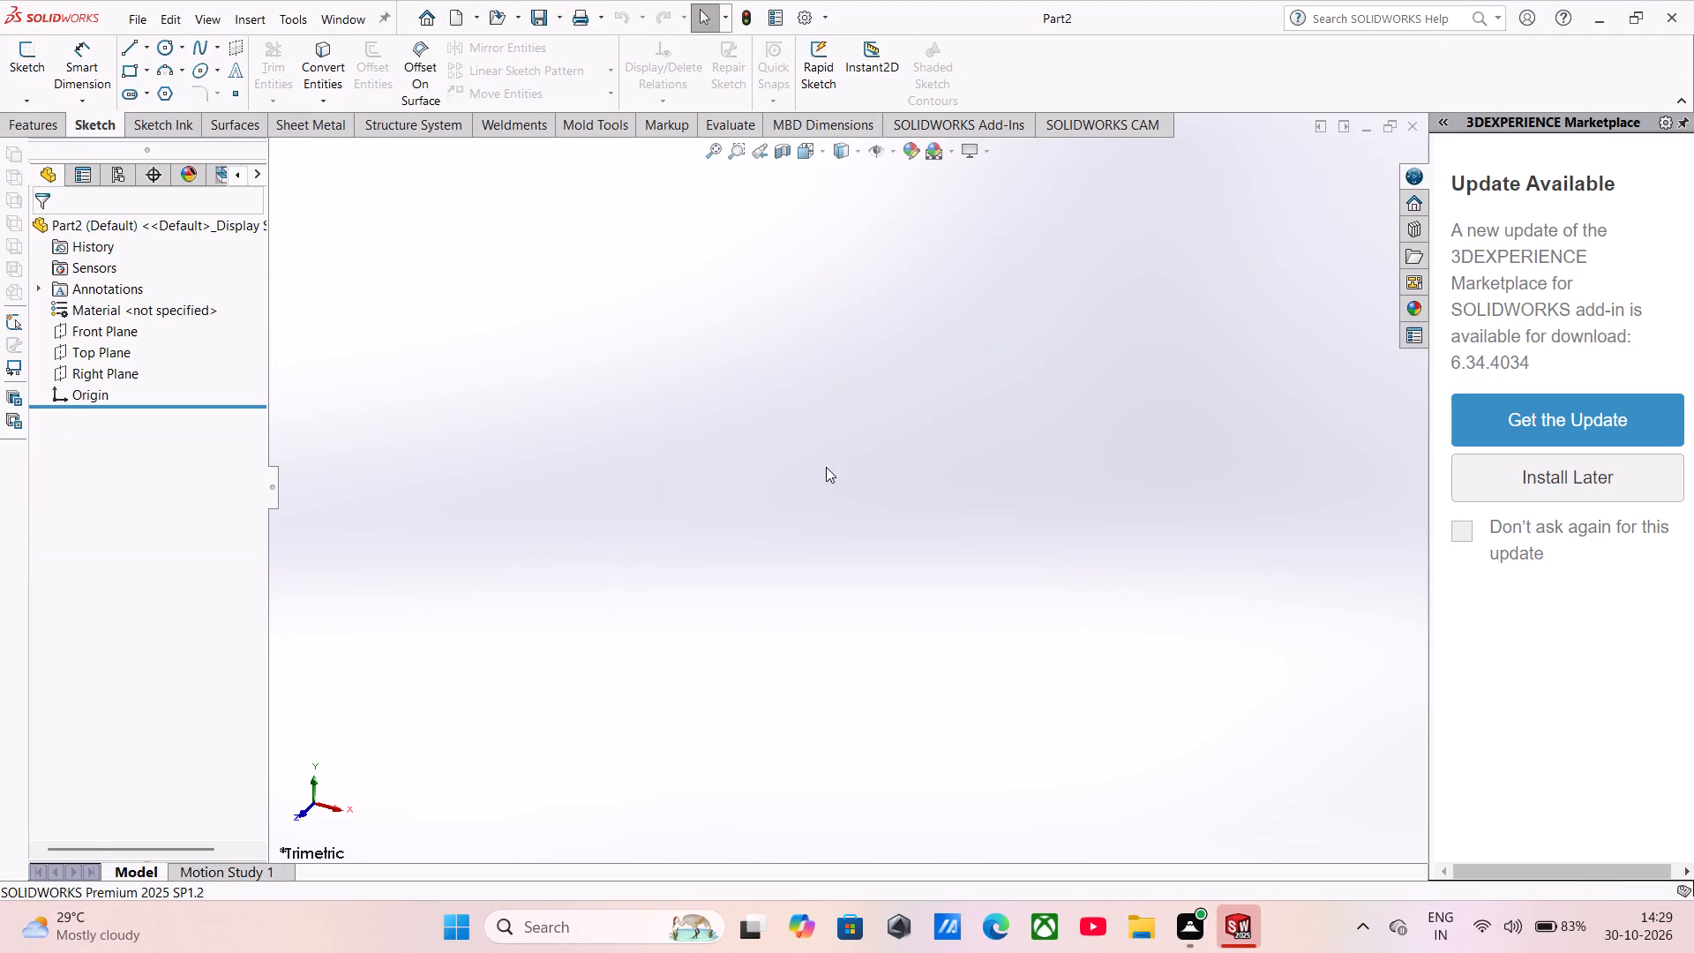
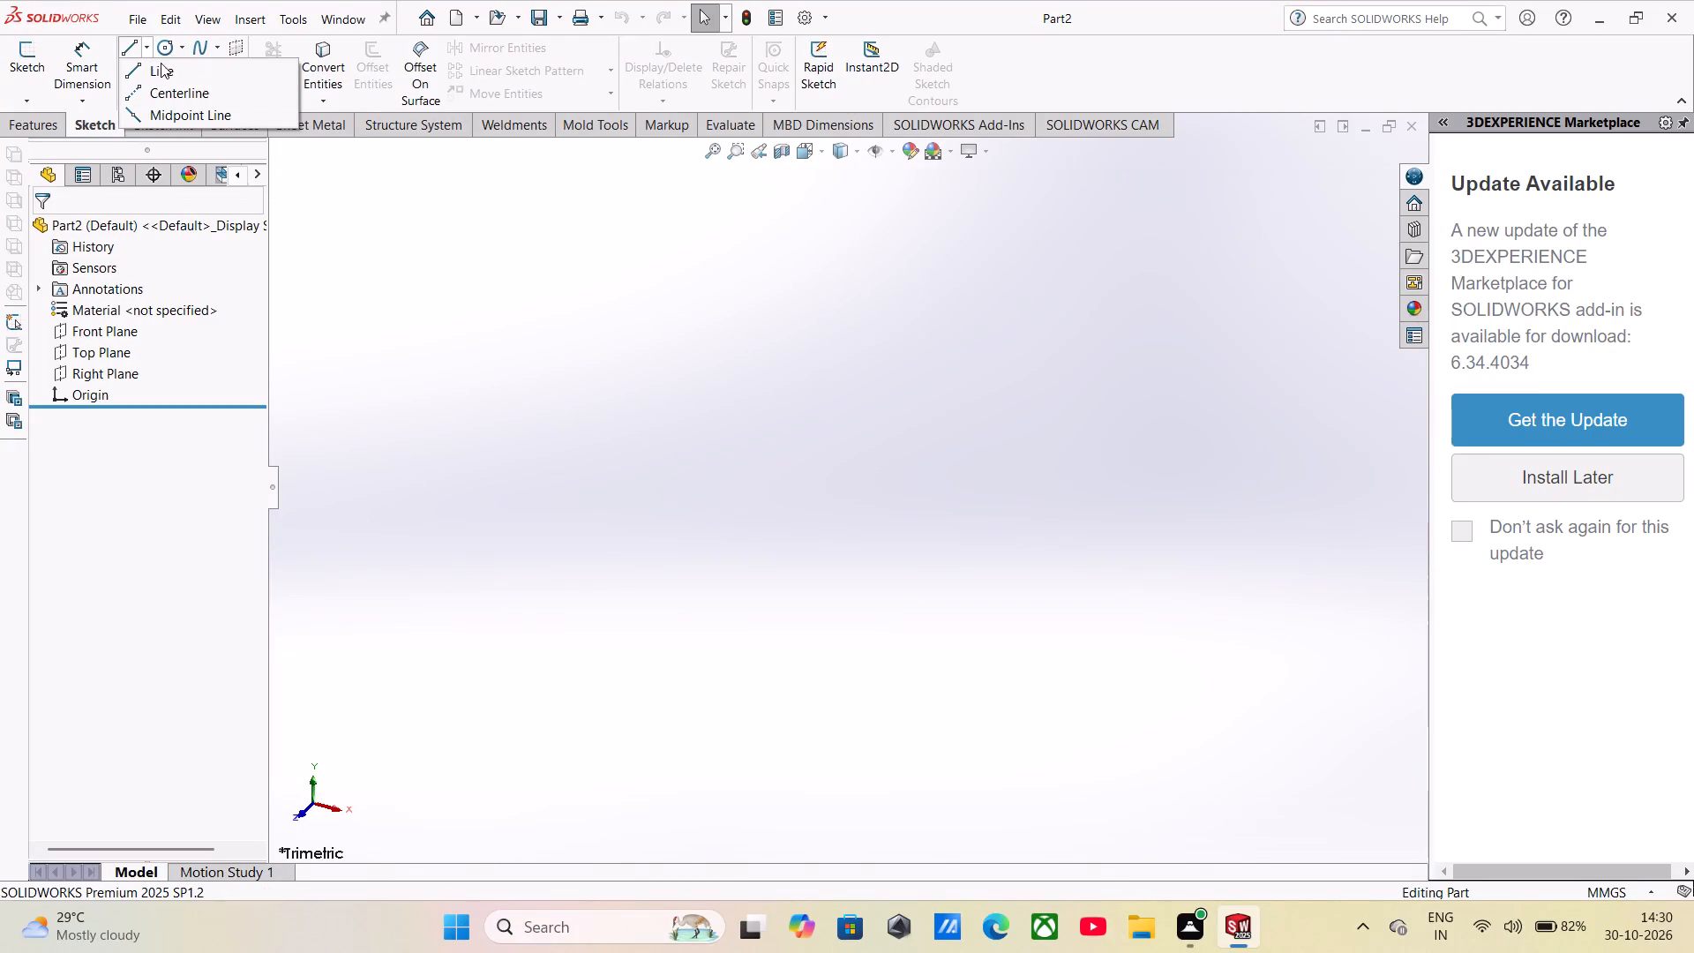
On the Front Plane, sketch a horizontal midpoint line about 57 mm long, centred on the origin.
{"action": "left_click", "coordinate": [169, 123]}
{"action": "left_click", "coordinate": [1013, 371]}
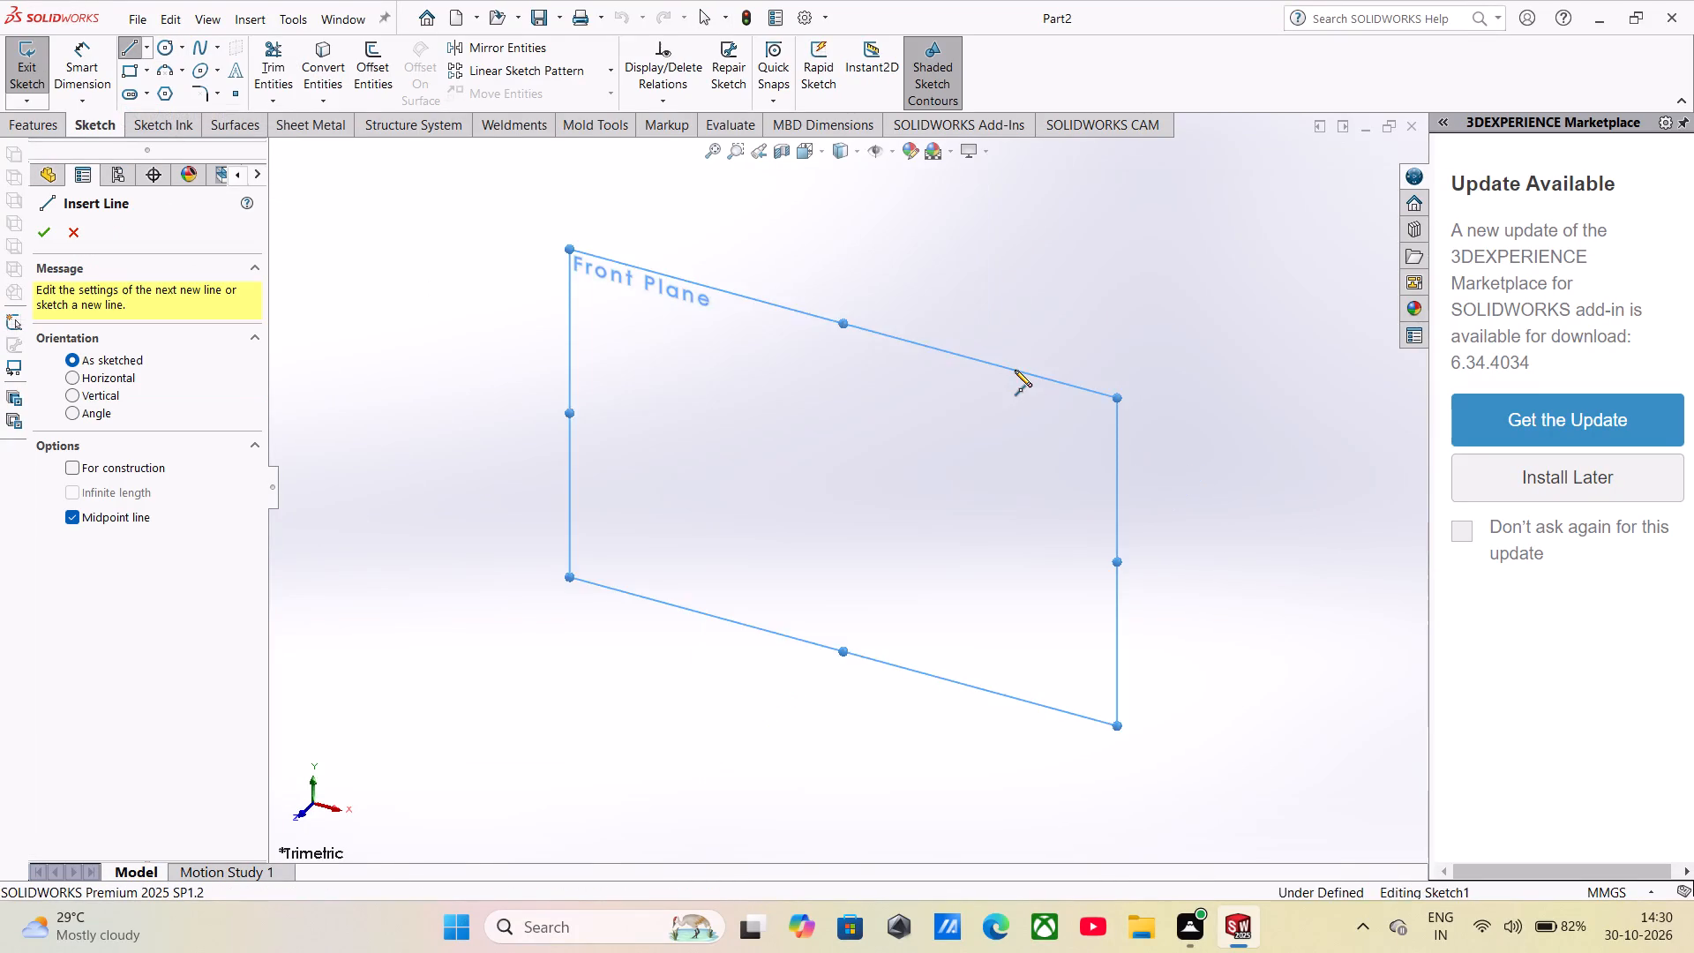
{"action": "left_click", "coordinate": [851, 491]}
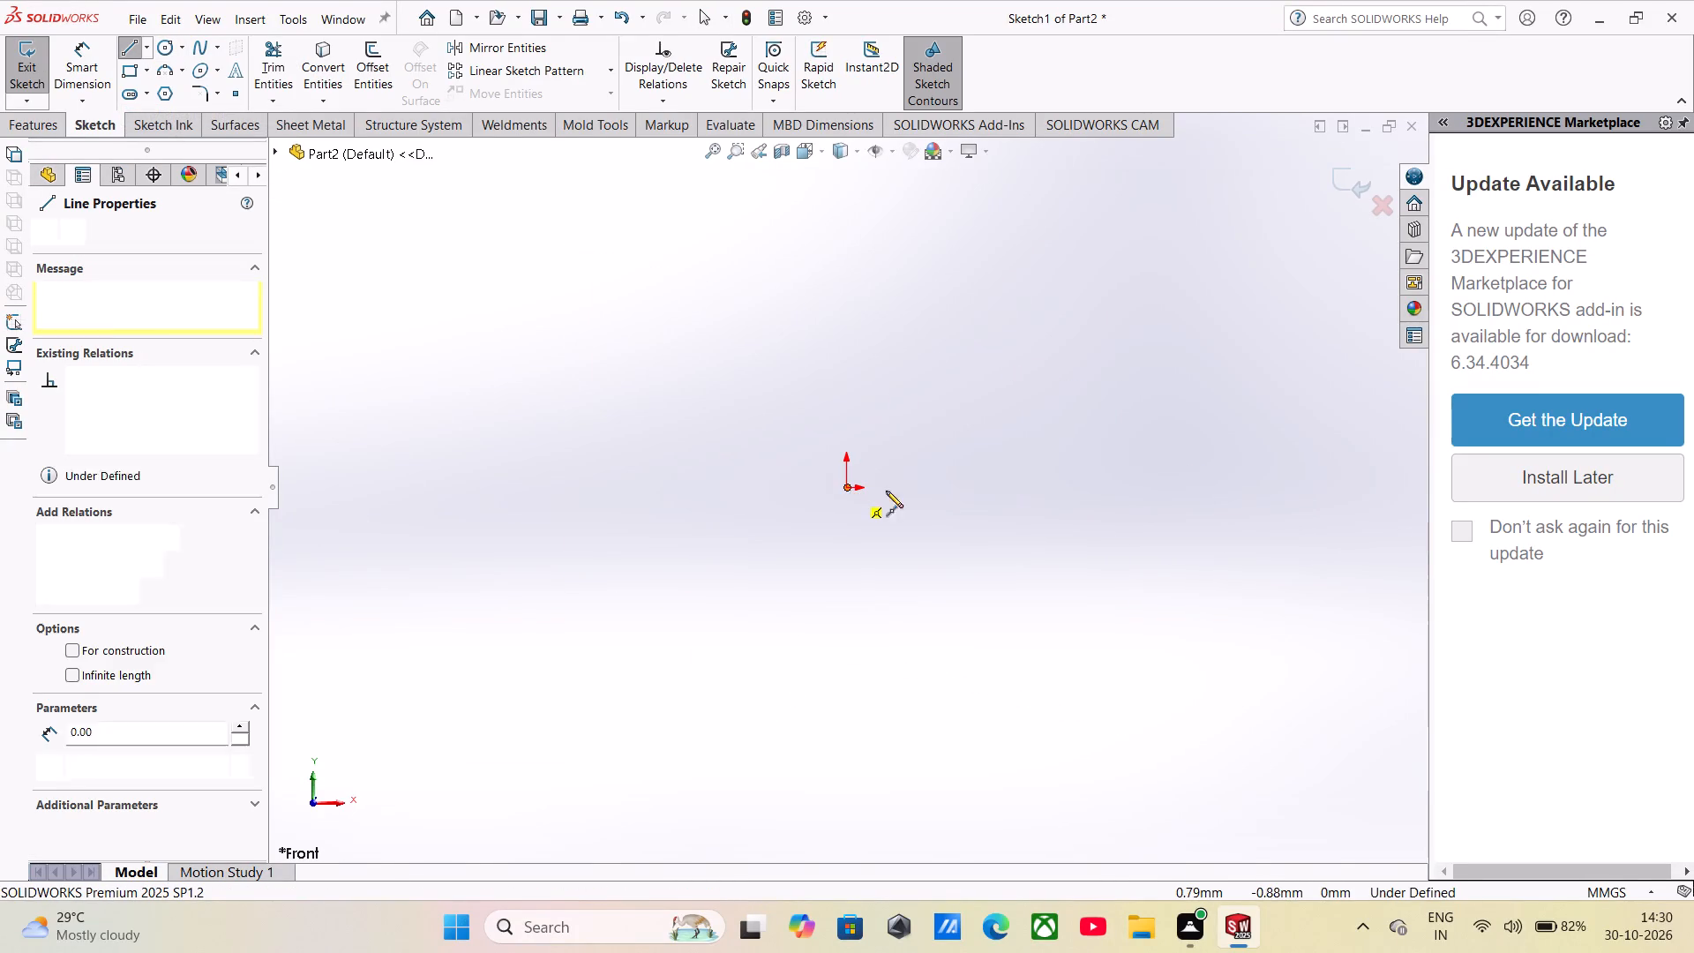
{"action": "left_click", "coordinate": [974, 491]}
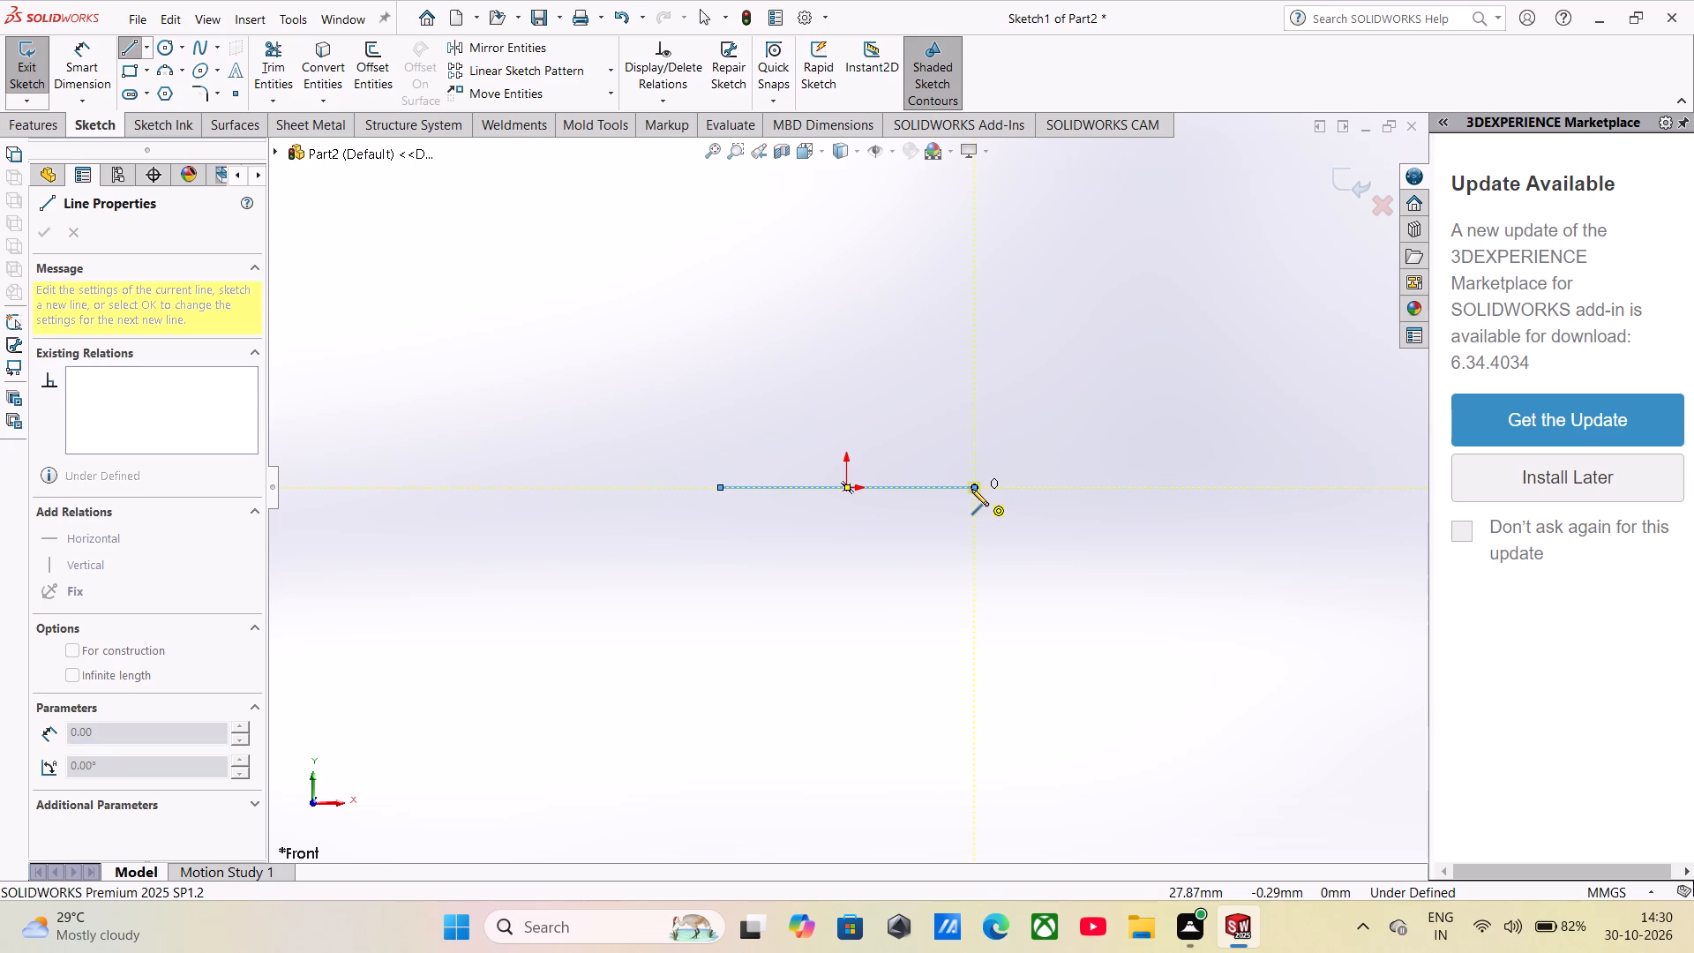
{"action": "key", "text": "Escape"}
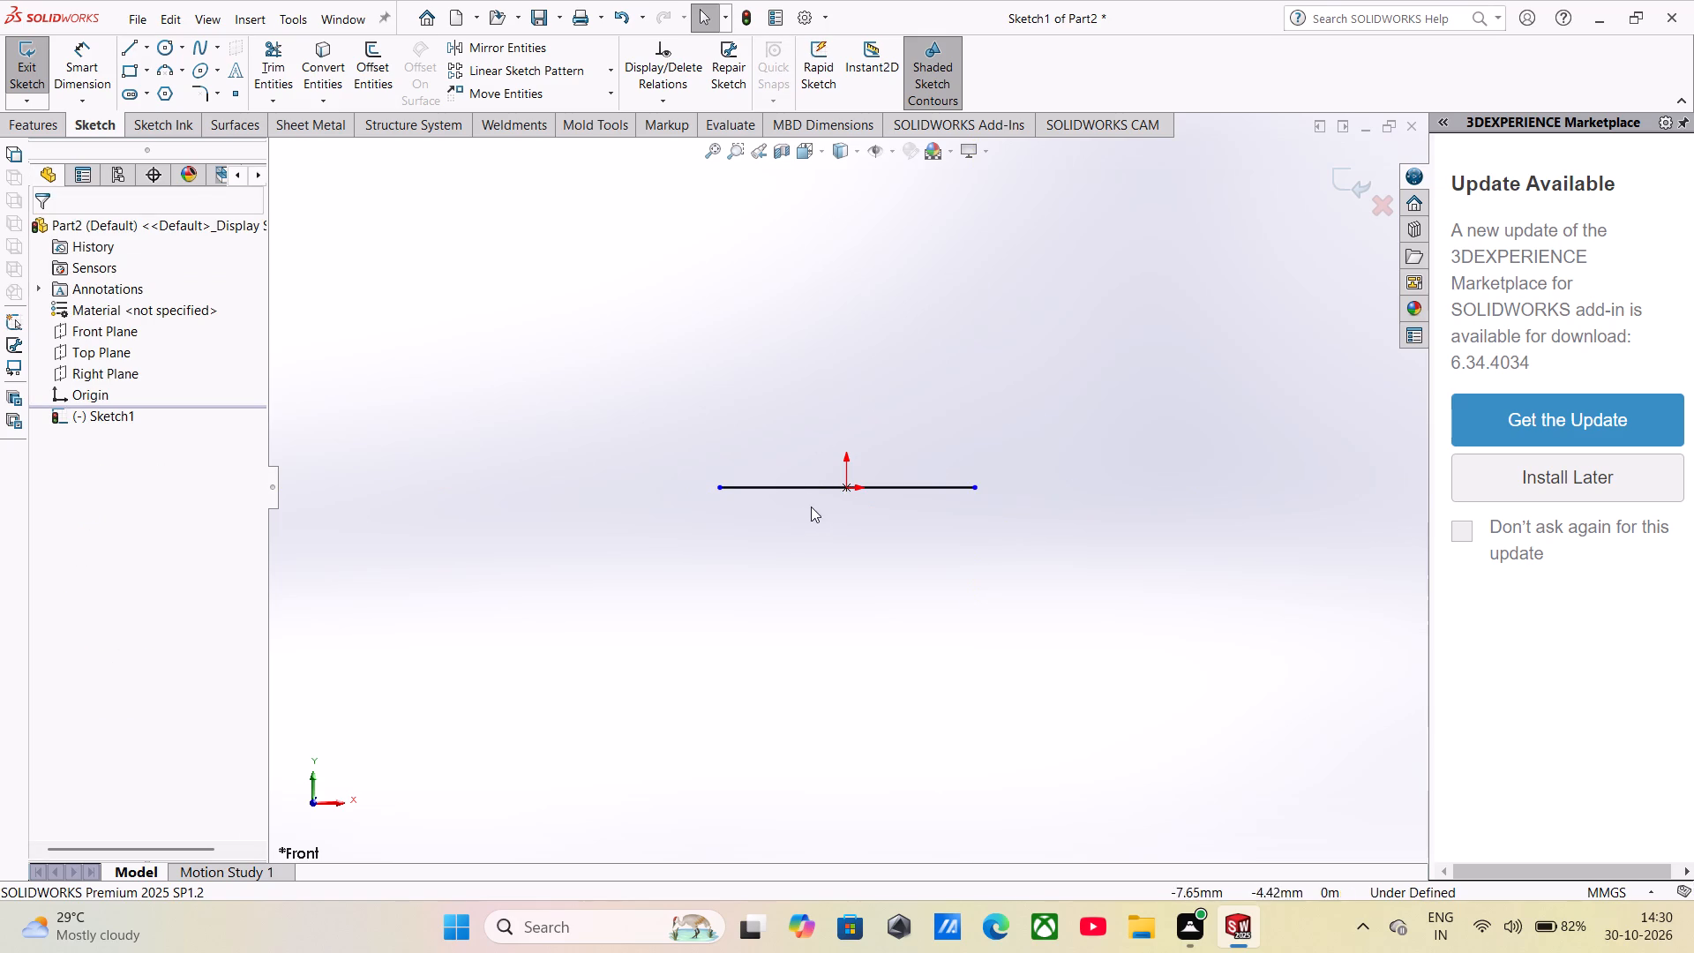
Dimension the horizontal line's overall length between its two endpoints as 130 mm.
{"action": "left_click", "coordinate": [71, 69]}
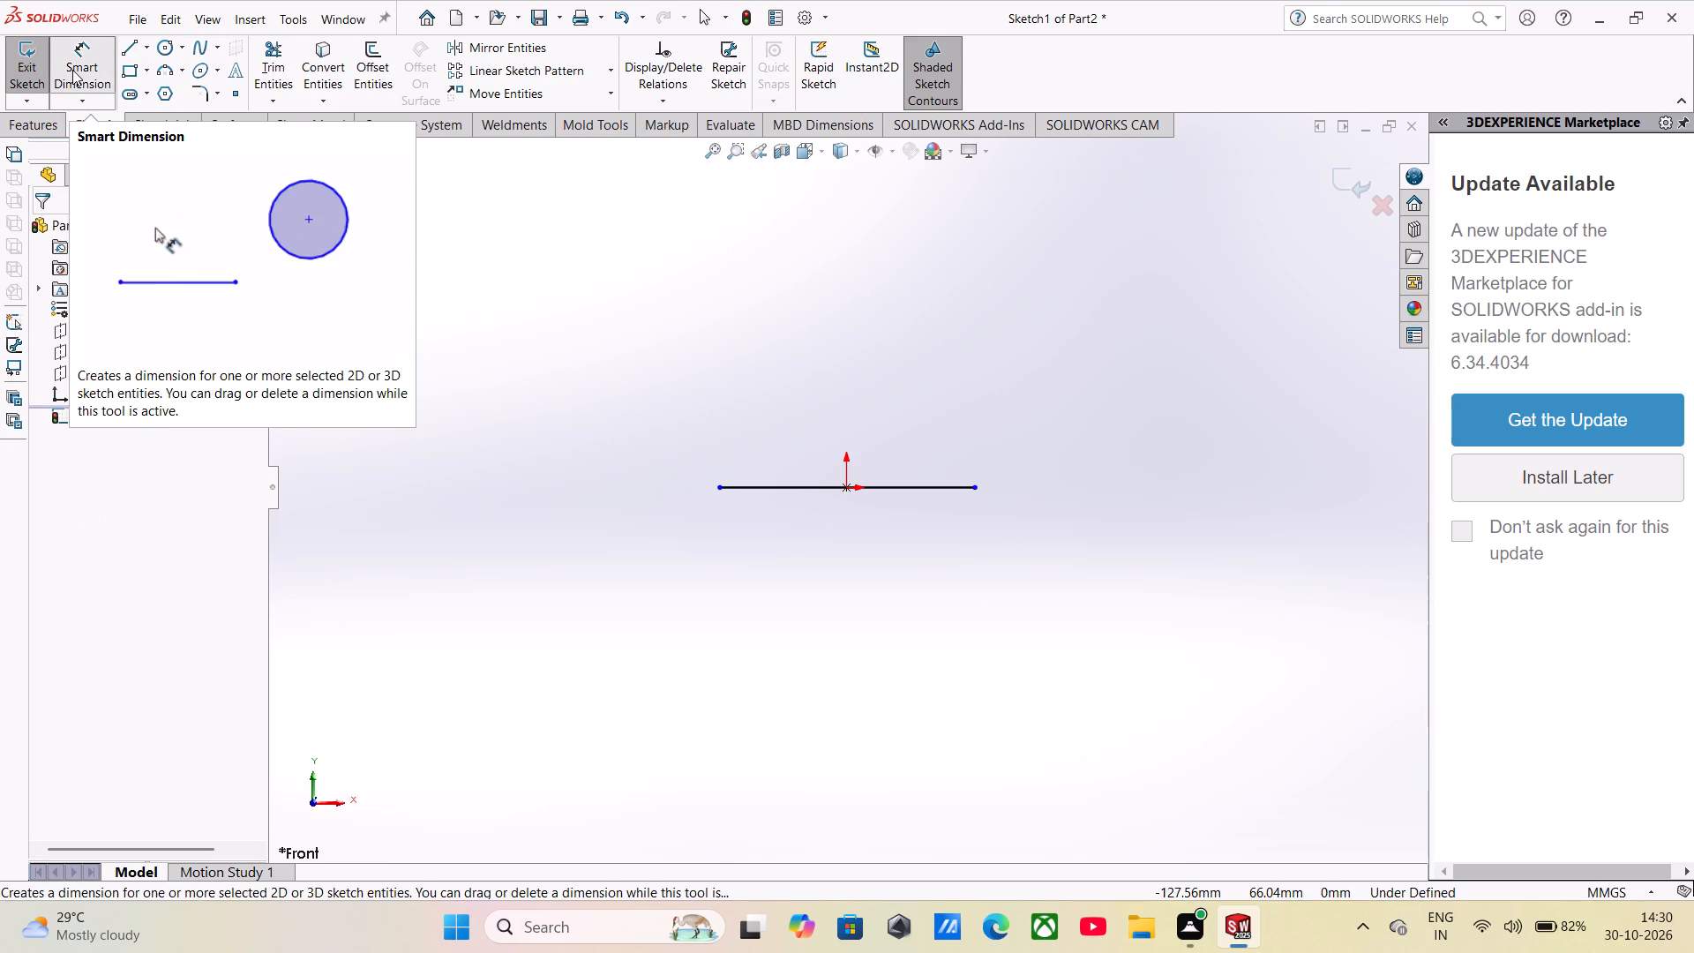
{"action": "left_click", "coordinate": [722, 489]}
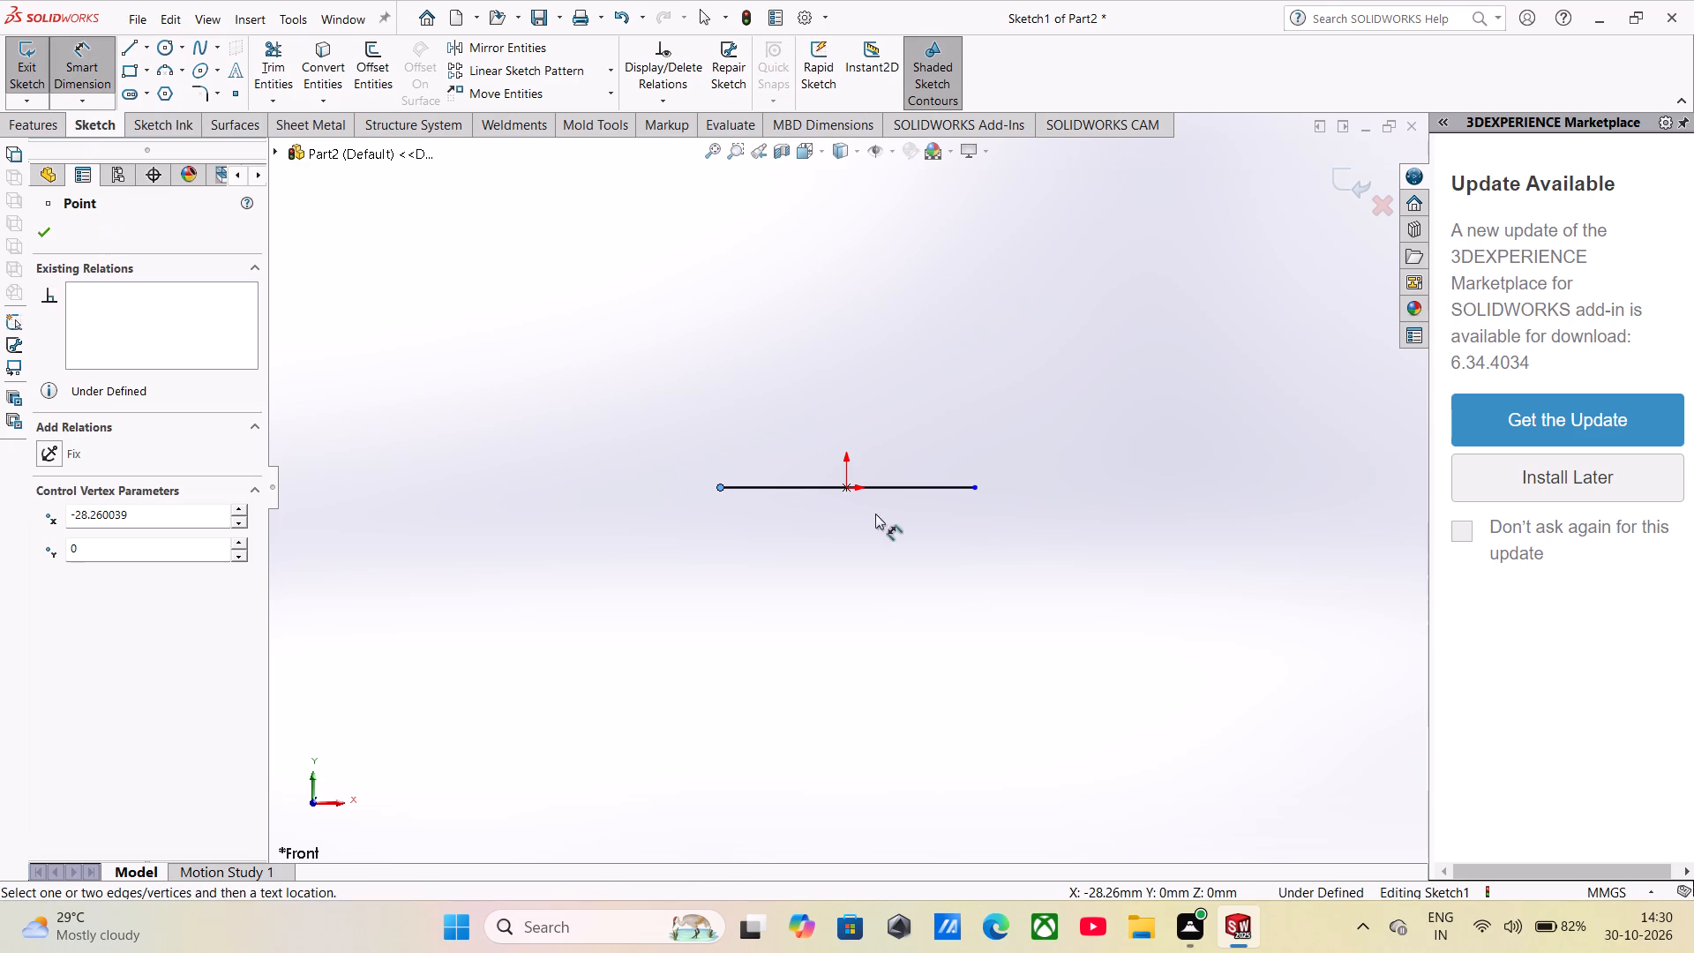
{"action": "left_click", "coordinate": [973, 492]}
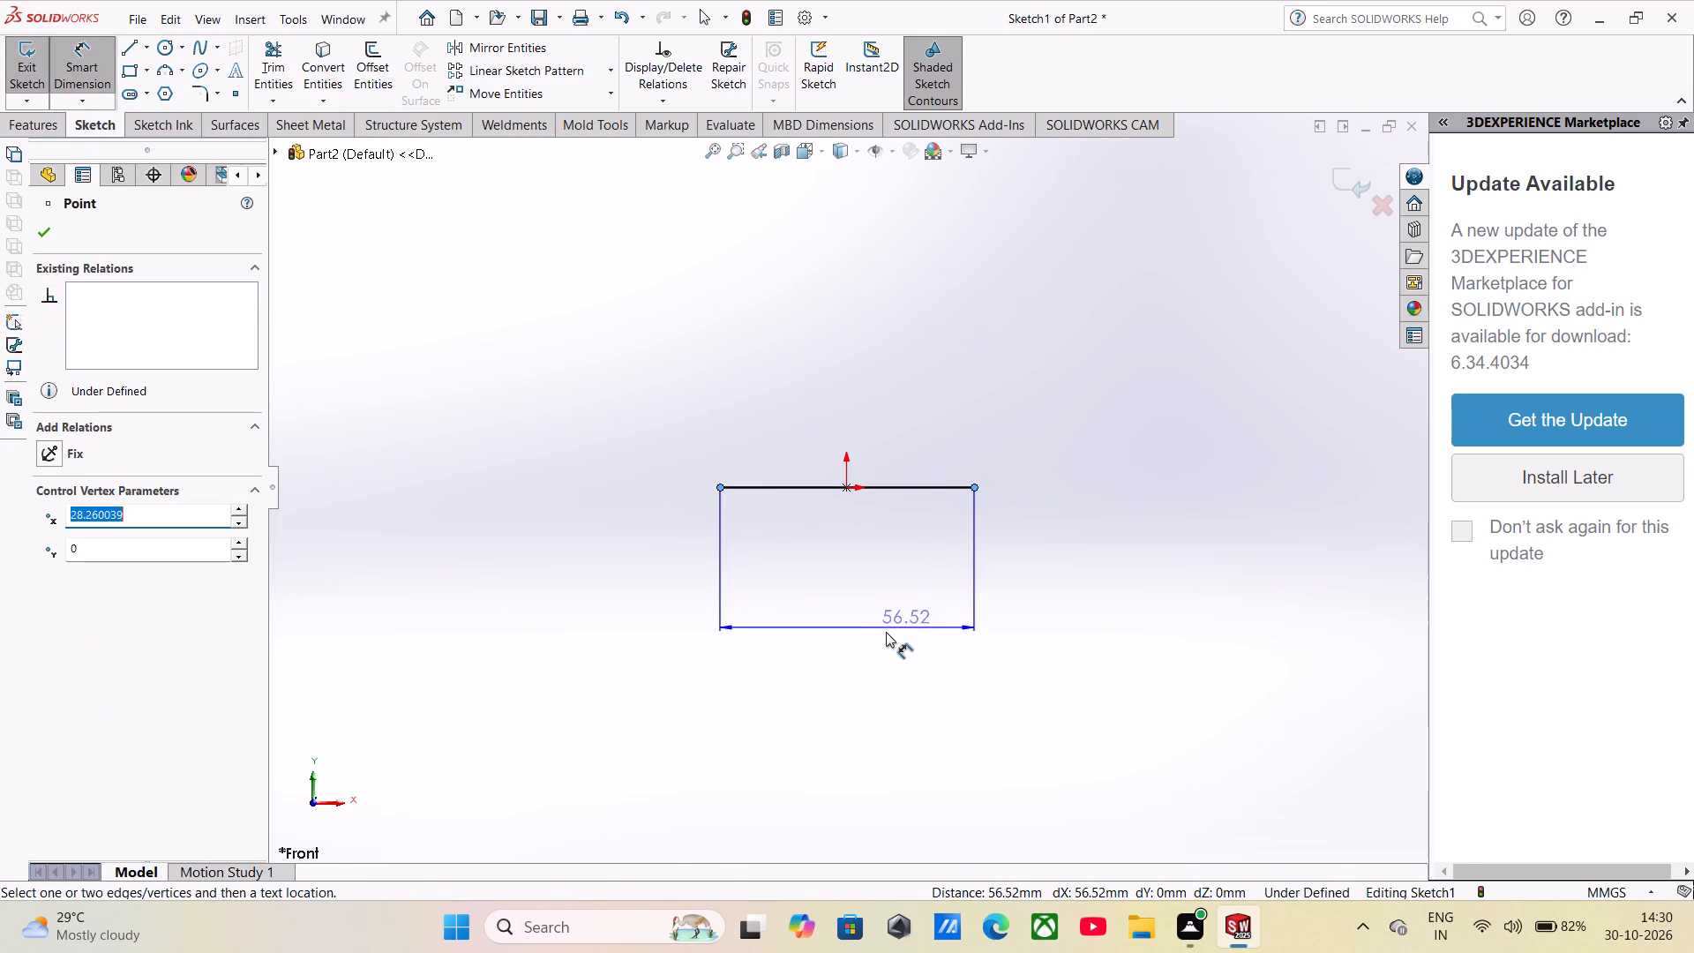
{"action": "left_click", "coordinate": [885, 634]}
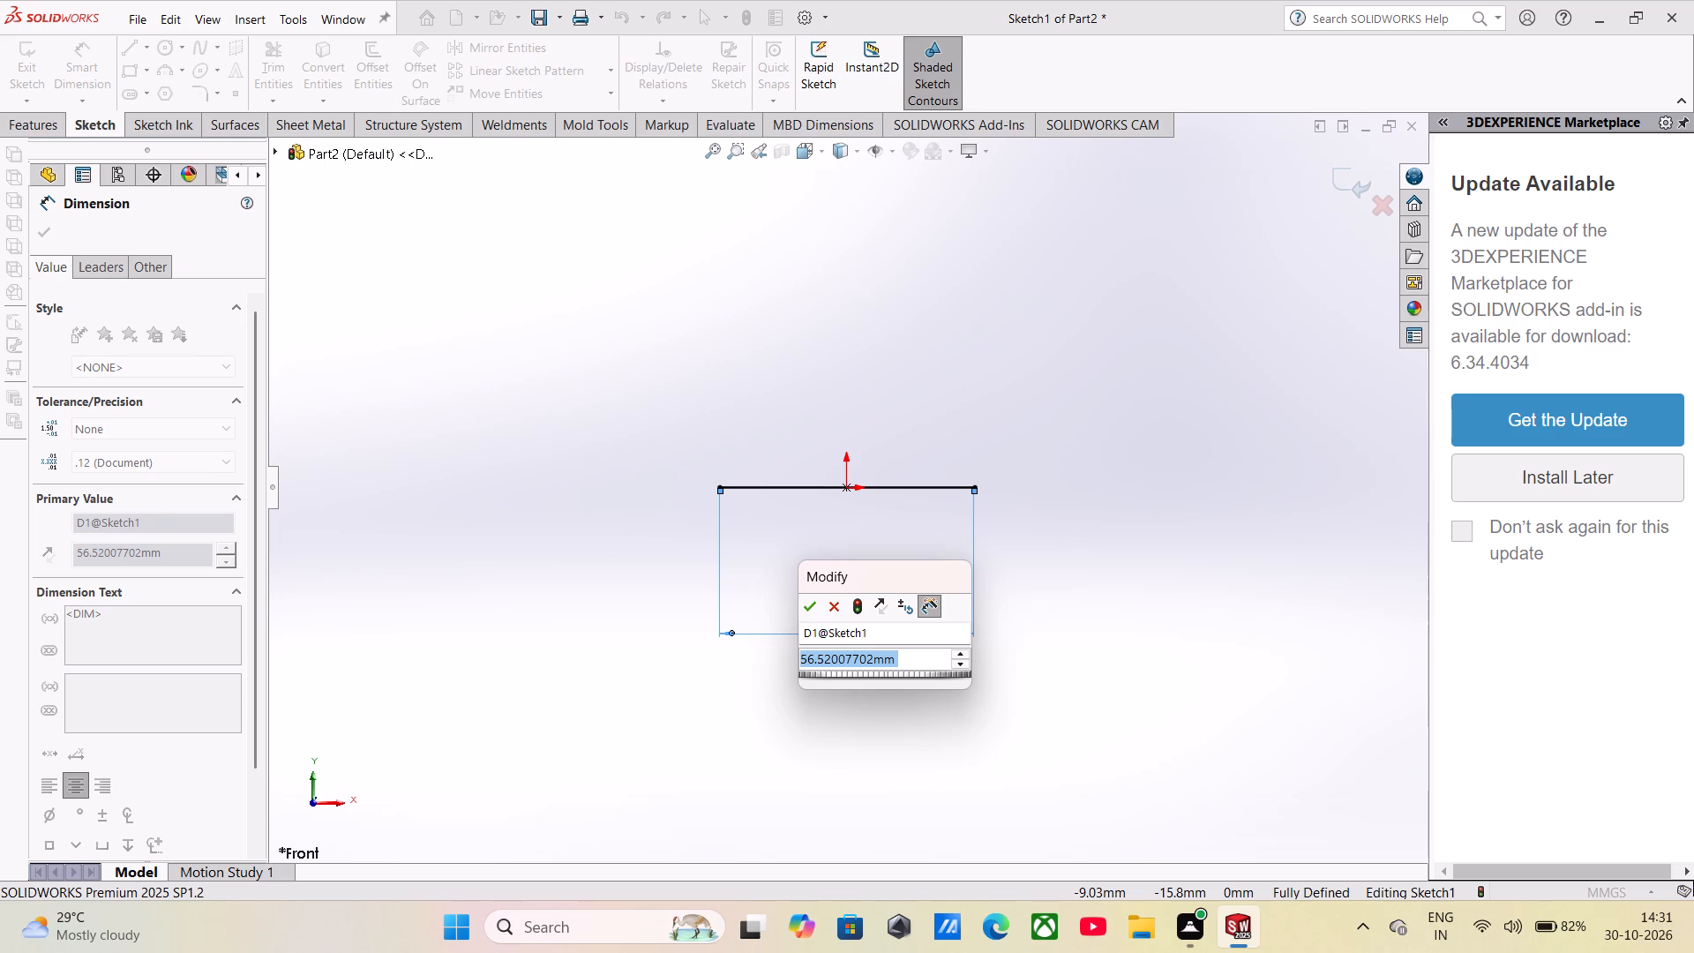
{"action": "type", "text": "130"}
{"action": "key", "text": "Return"}
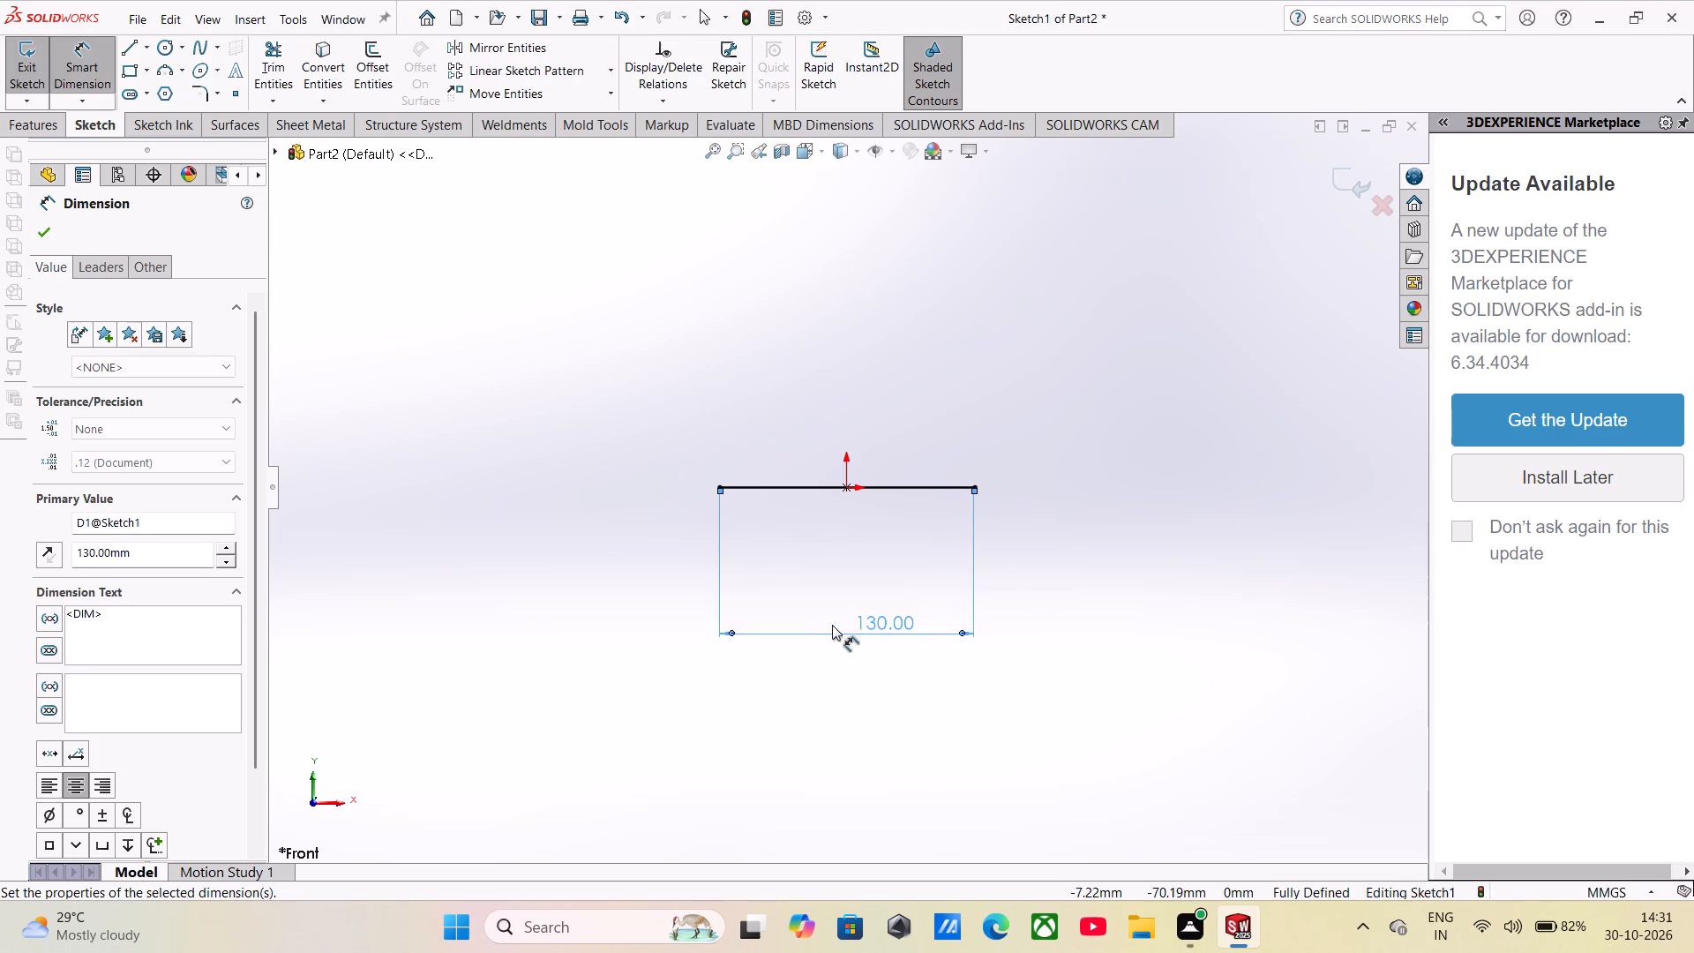
Sketch a short horizontal line about 10.4 mm long above the 130 mm line, starting directly over its left endpoint.
{"action": "scroll", "coordinate": [893, 576], "scroll_direction": "down", "scroll_amount": 3}
{"action": "scroll", "coordinate": [900, 445], "scroll_direction": "down", "scroll_amount": 3}
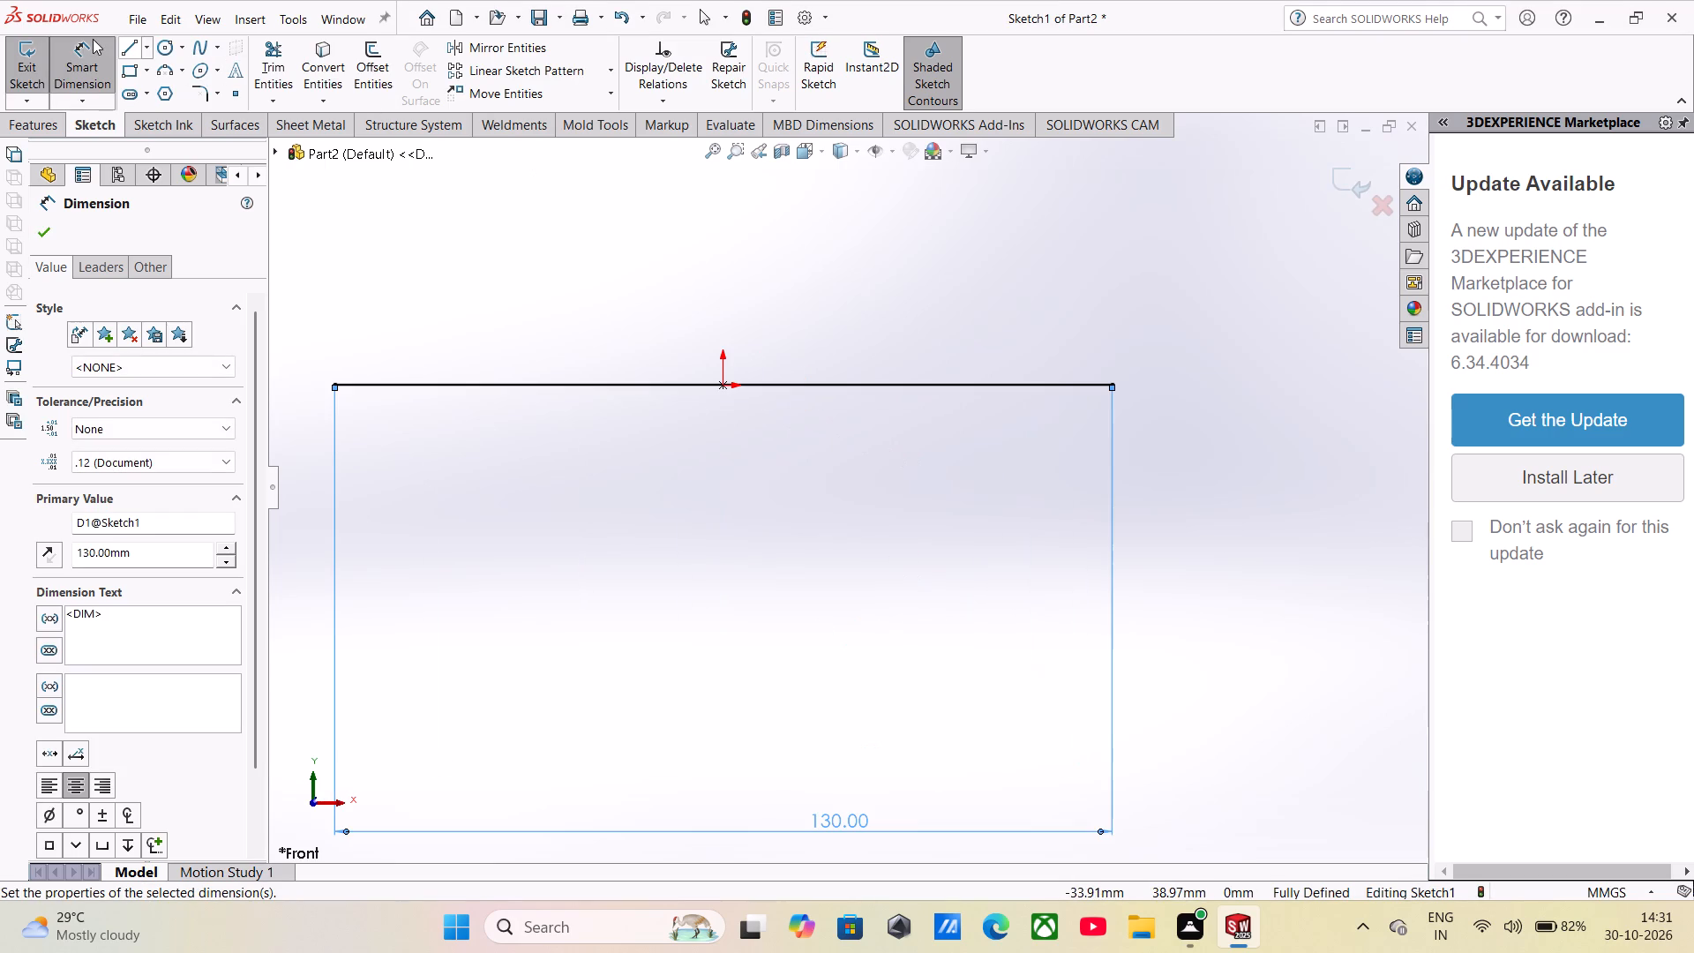
{"action": "left_click", "coordinate": [133, 41]}
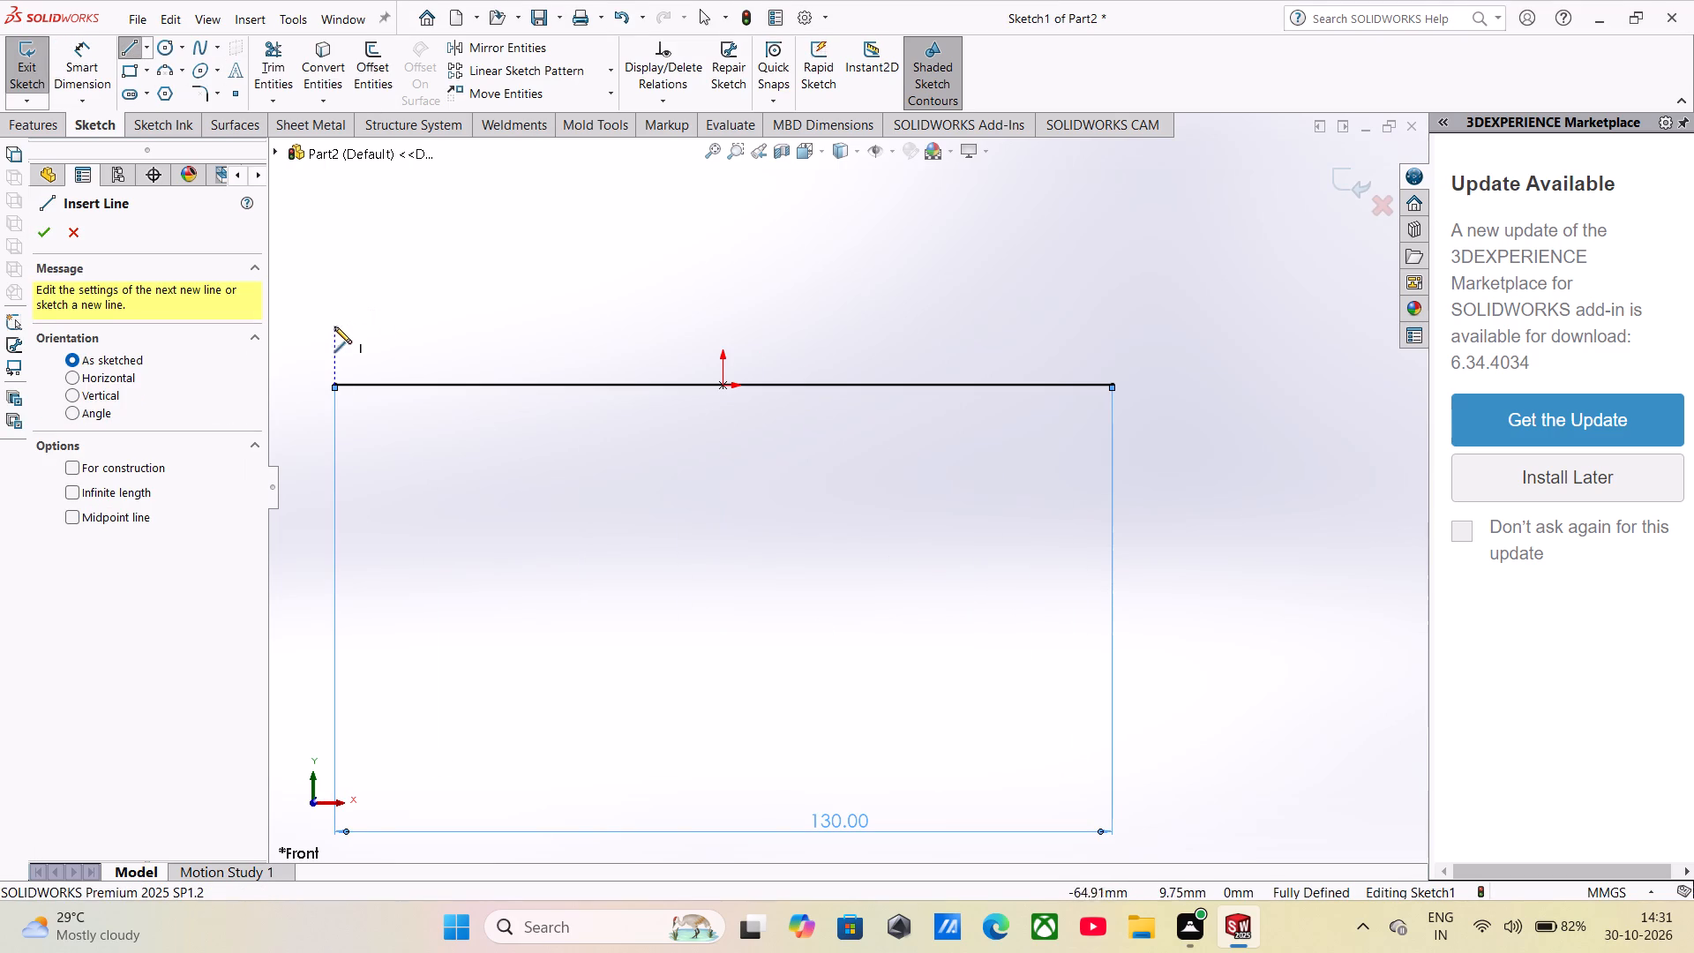
{"action": "left_click_drag", "start_coordinate": [334, 326], "coordinate": [331, 334]}
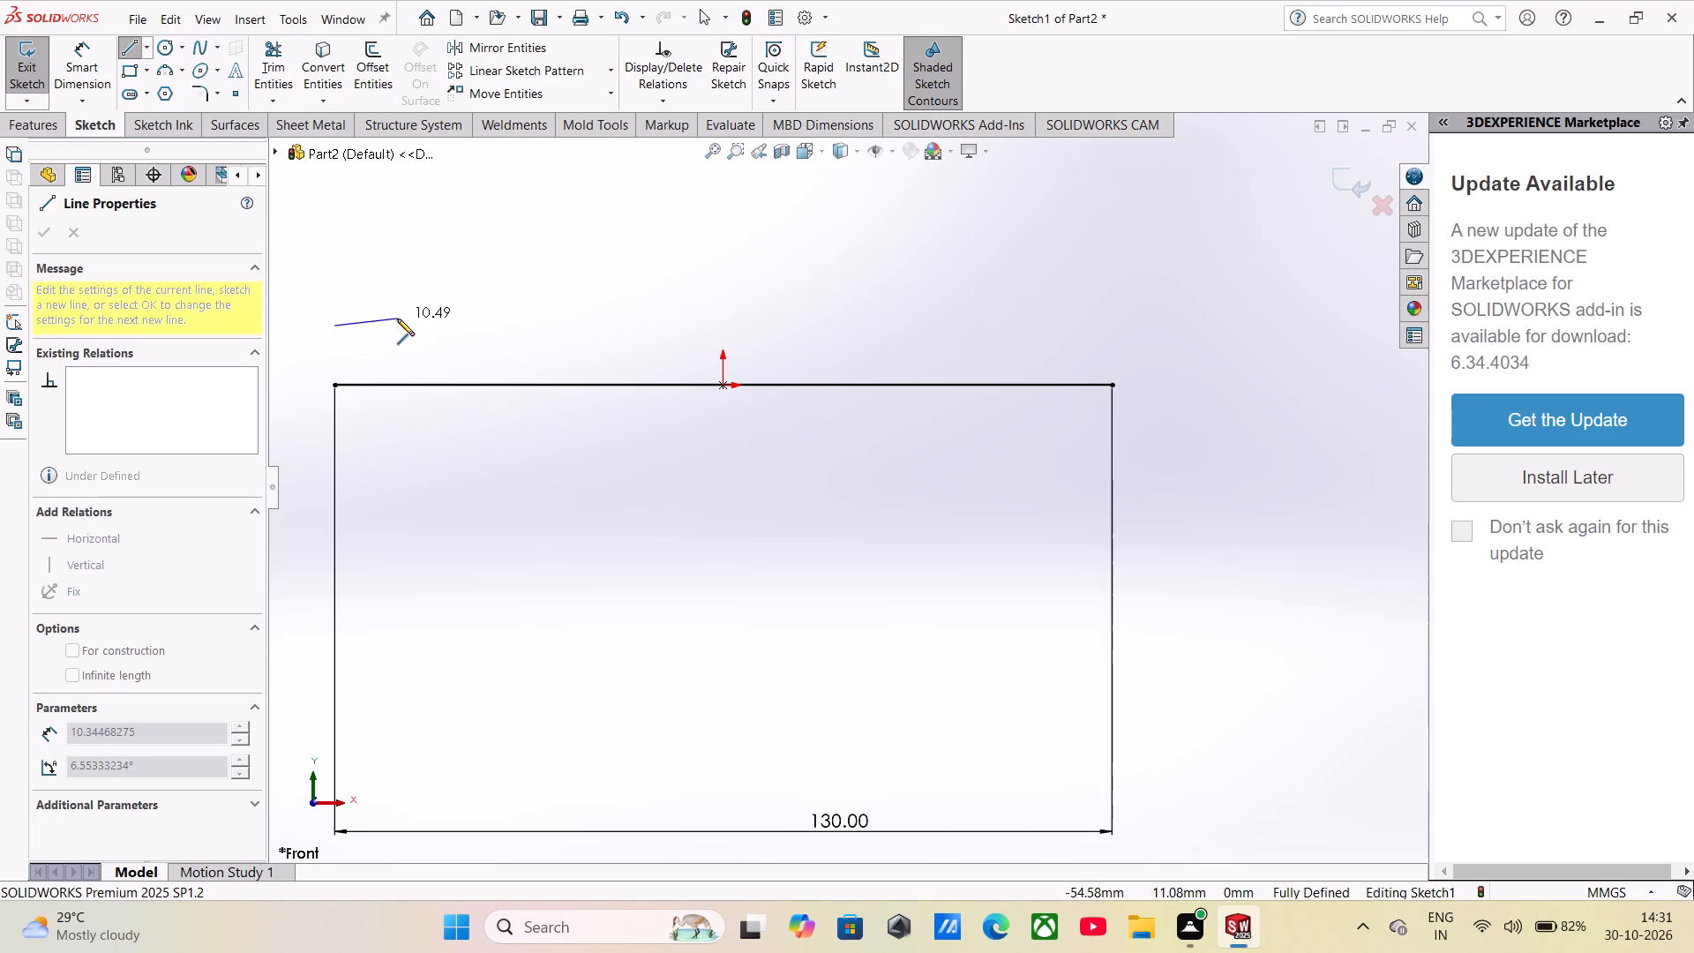
{"action": "left_click", "coordinate": [397, 324]}
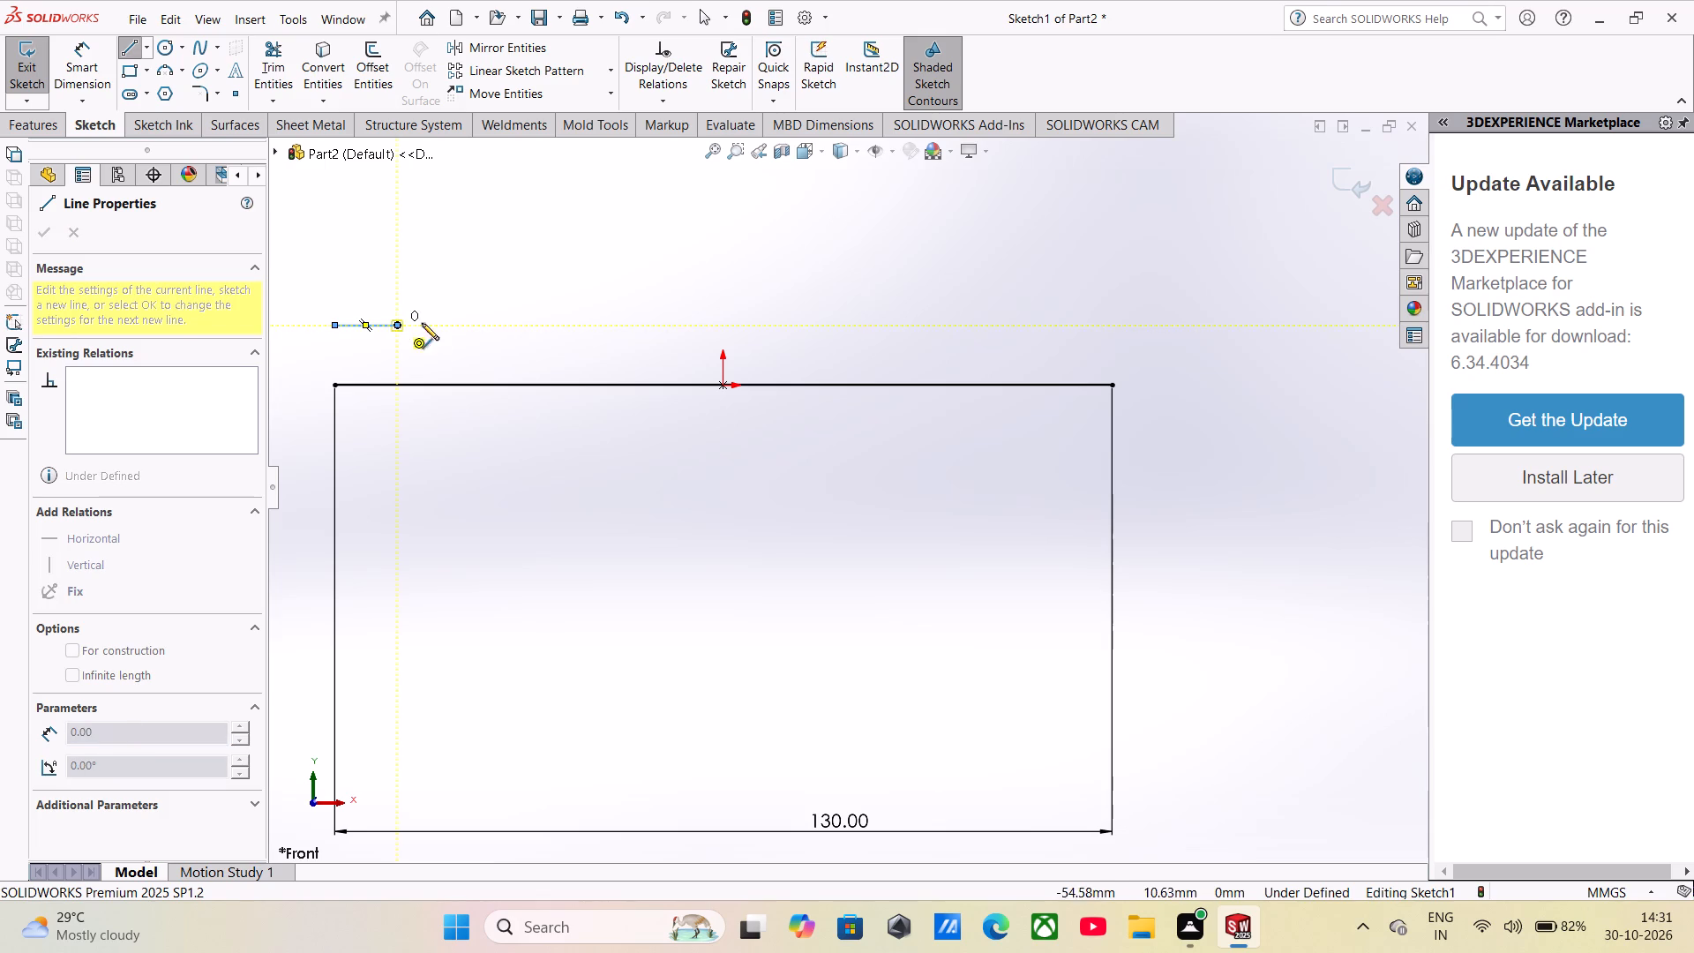
{"action": "key", "text": "Escape"}
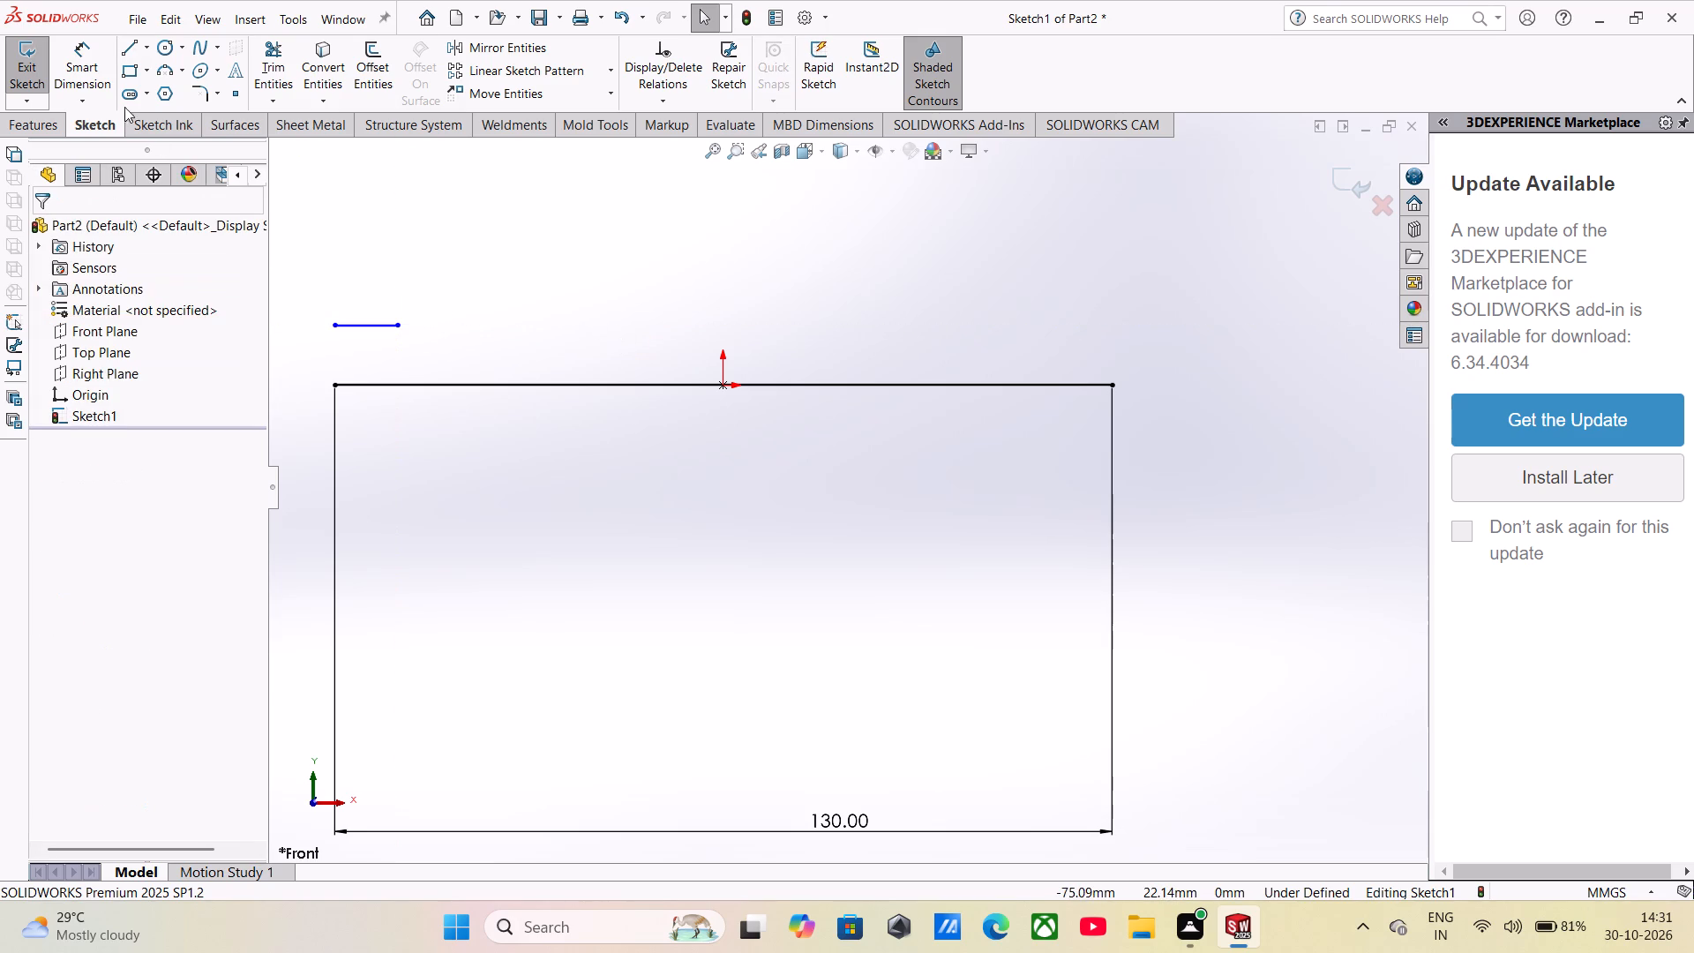
Dimension the short line's length as 10 mm.
{"action": "left_click", "coordinate": [85, 73]}
{"action": "left_click", "coordinate": [354, 326]}
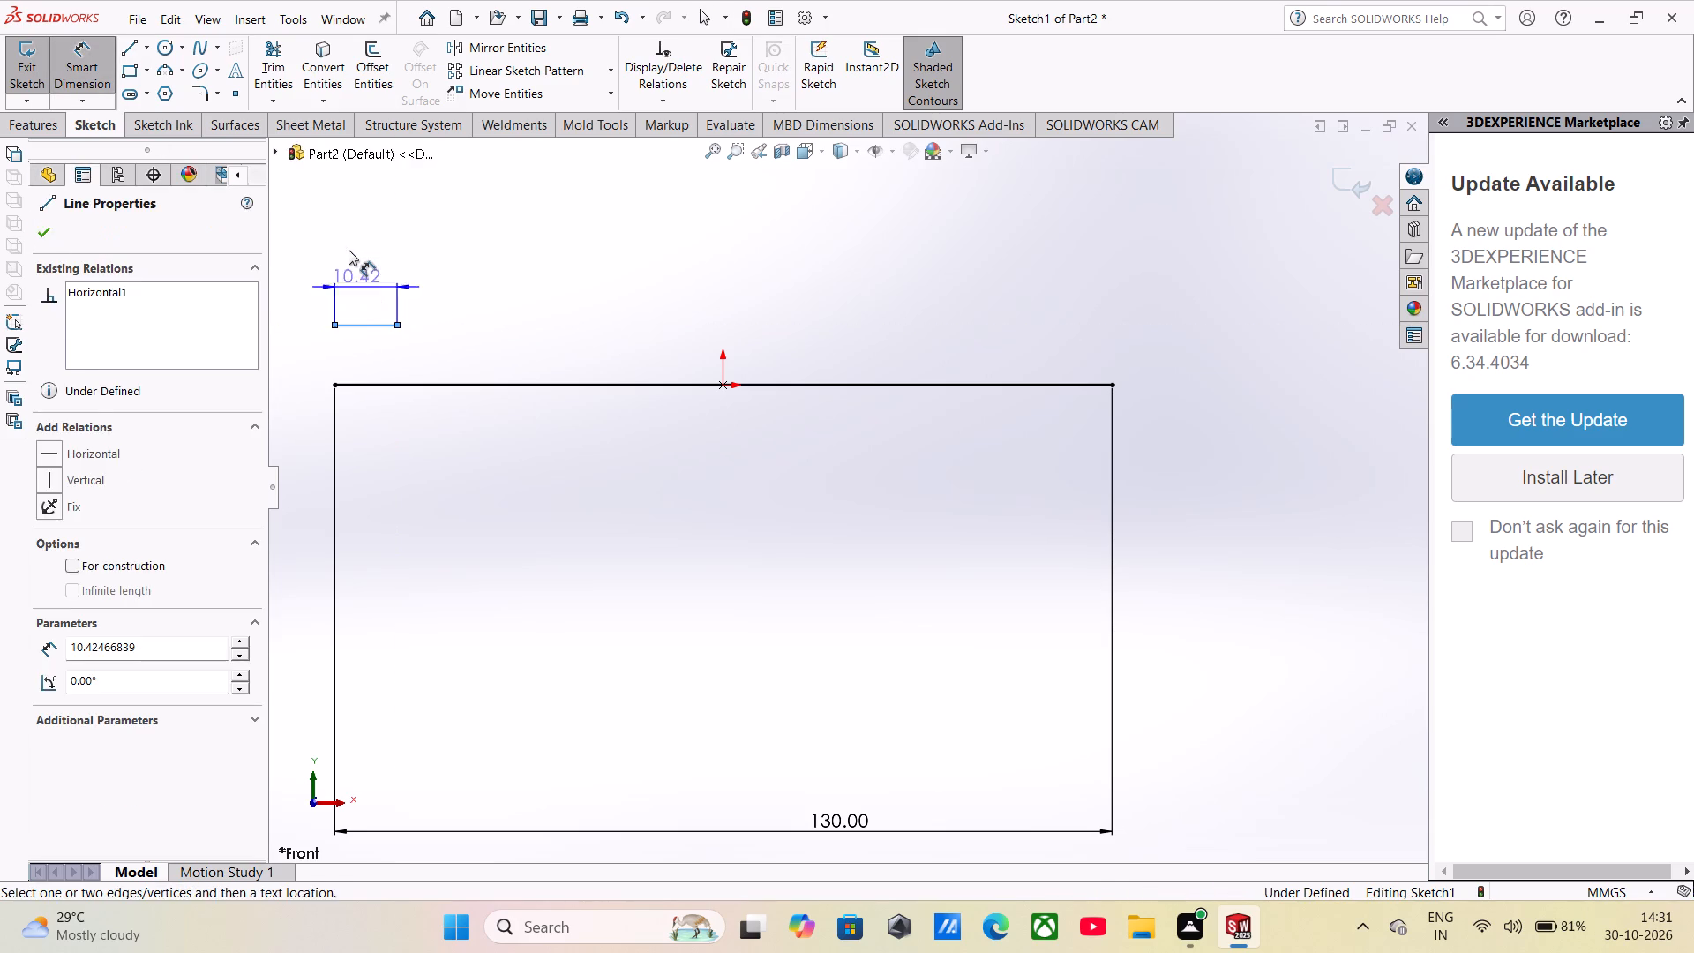
{"action": "left_click", "coordinate": [349, 248]}
{"action": "type", "text": "10"}
{"action": "key", "text": "Return"}
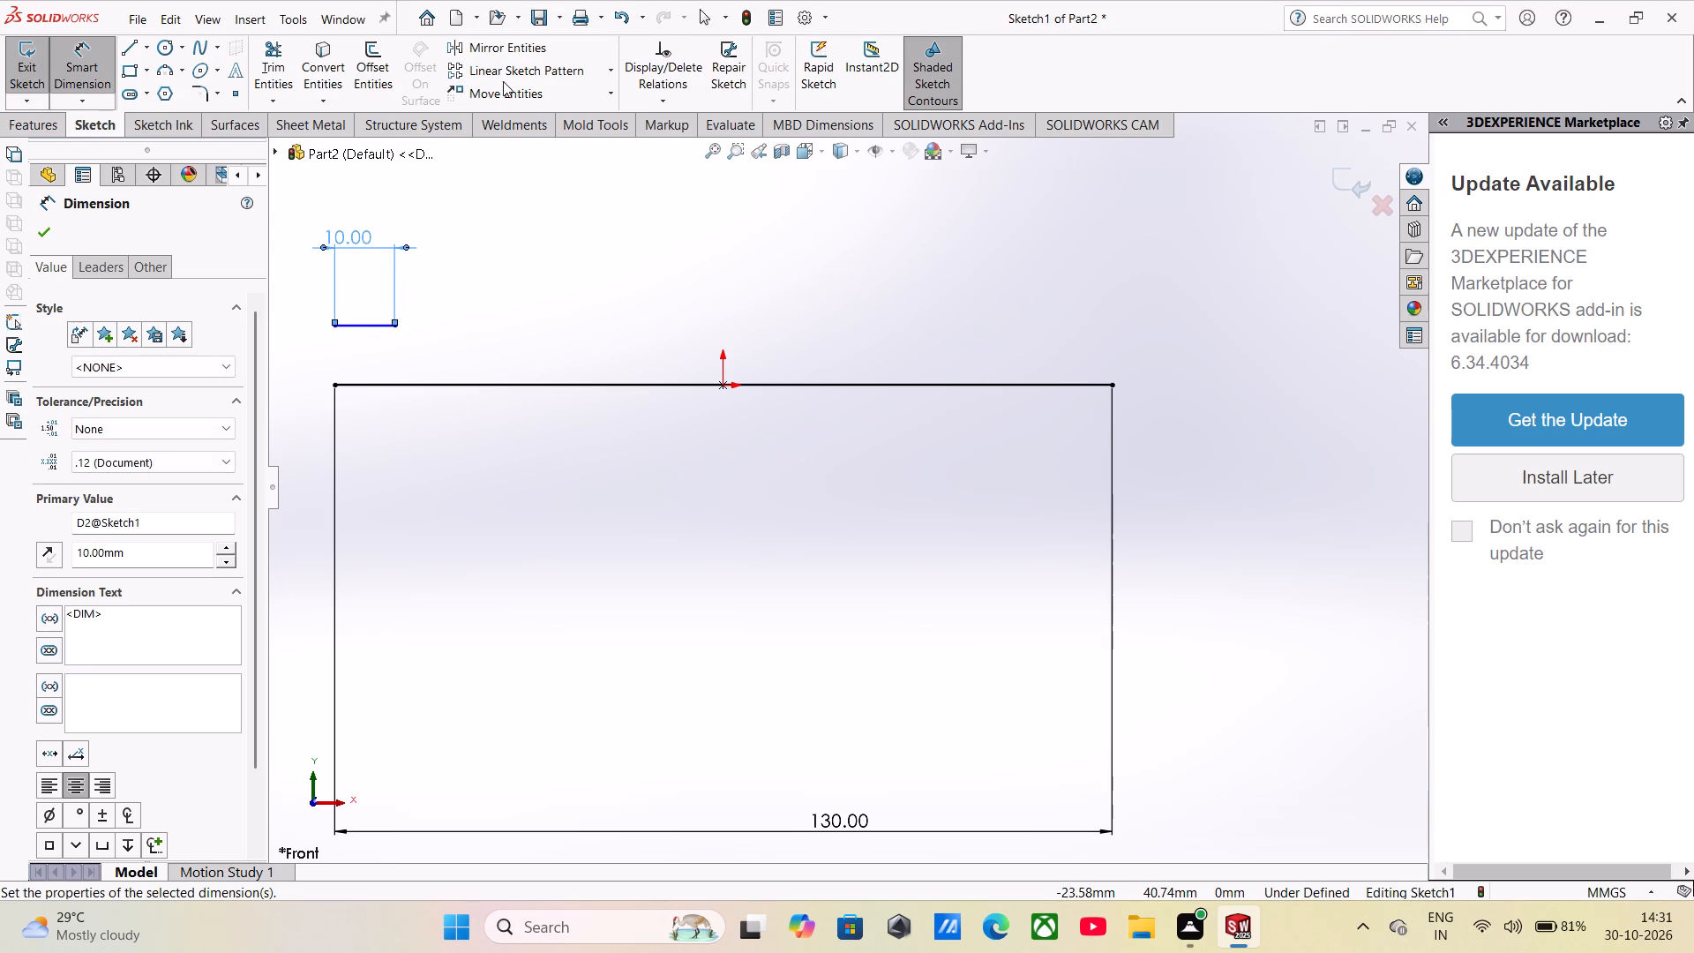
Mirror the 10 mm line about the Right Plane, keeping the original.
{"action": "left_click", "coordinate": [483, 50]}
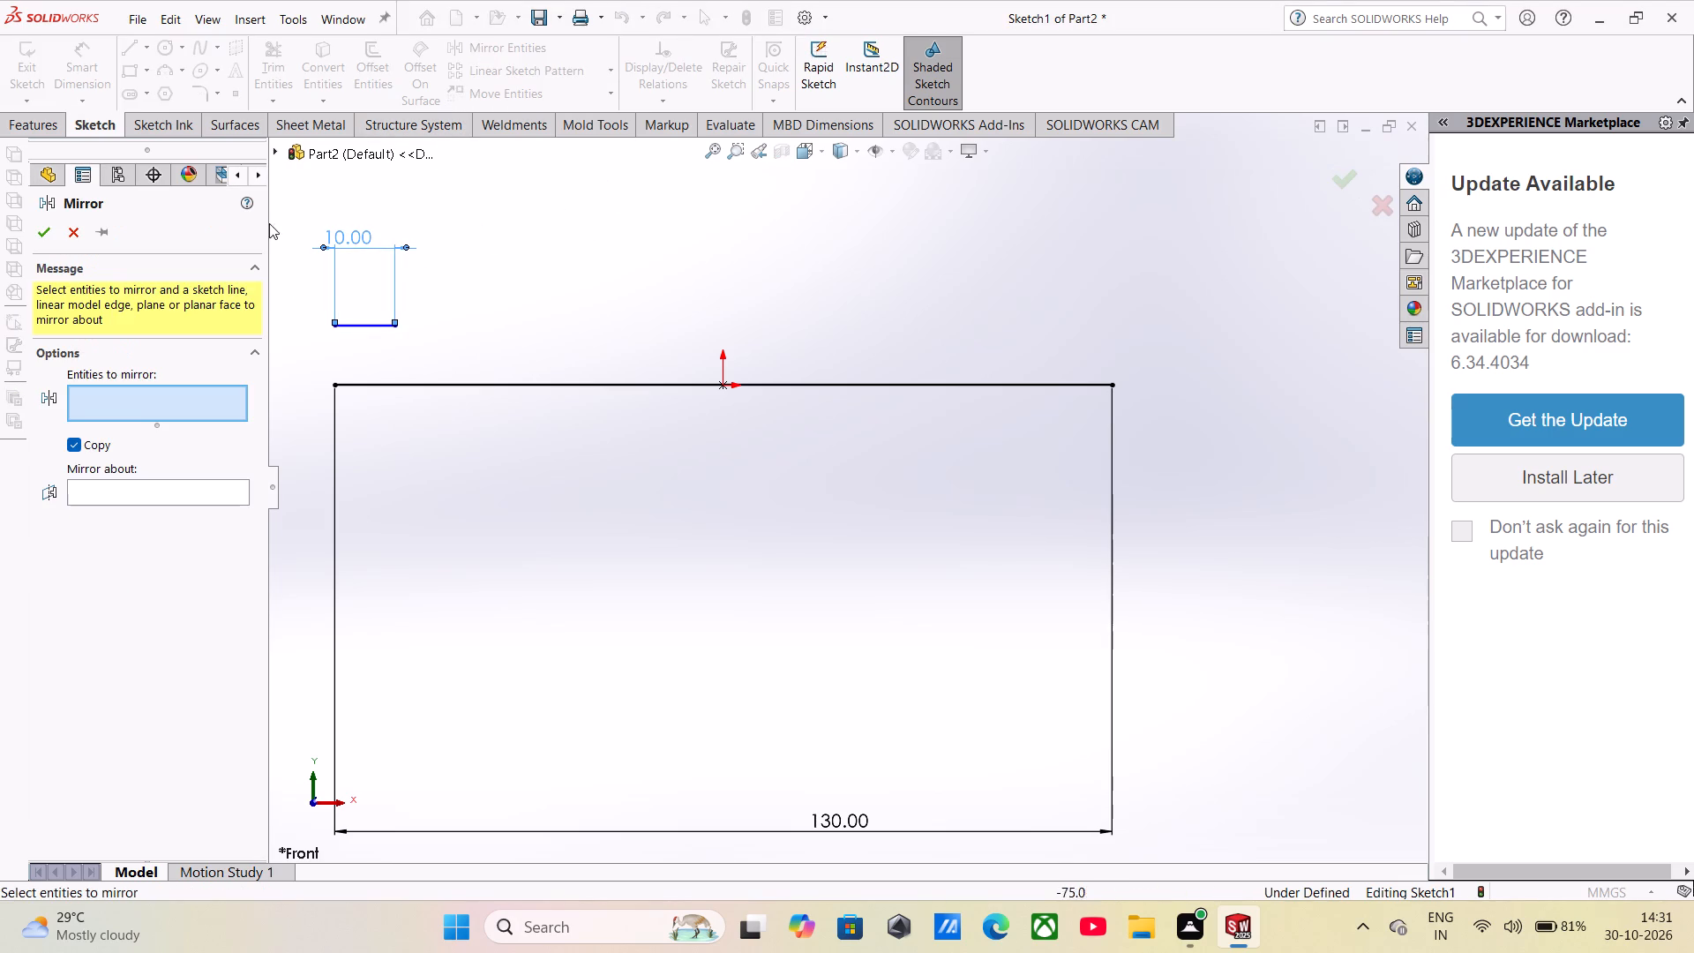
{"action": "left_click", "coordinate": [361, 321]}
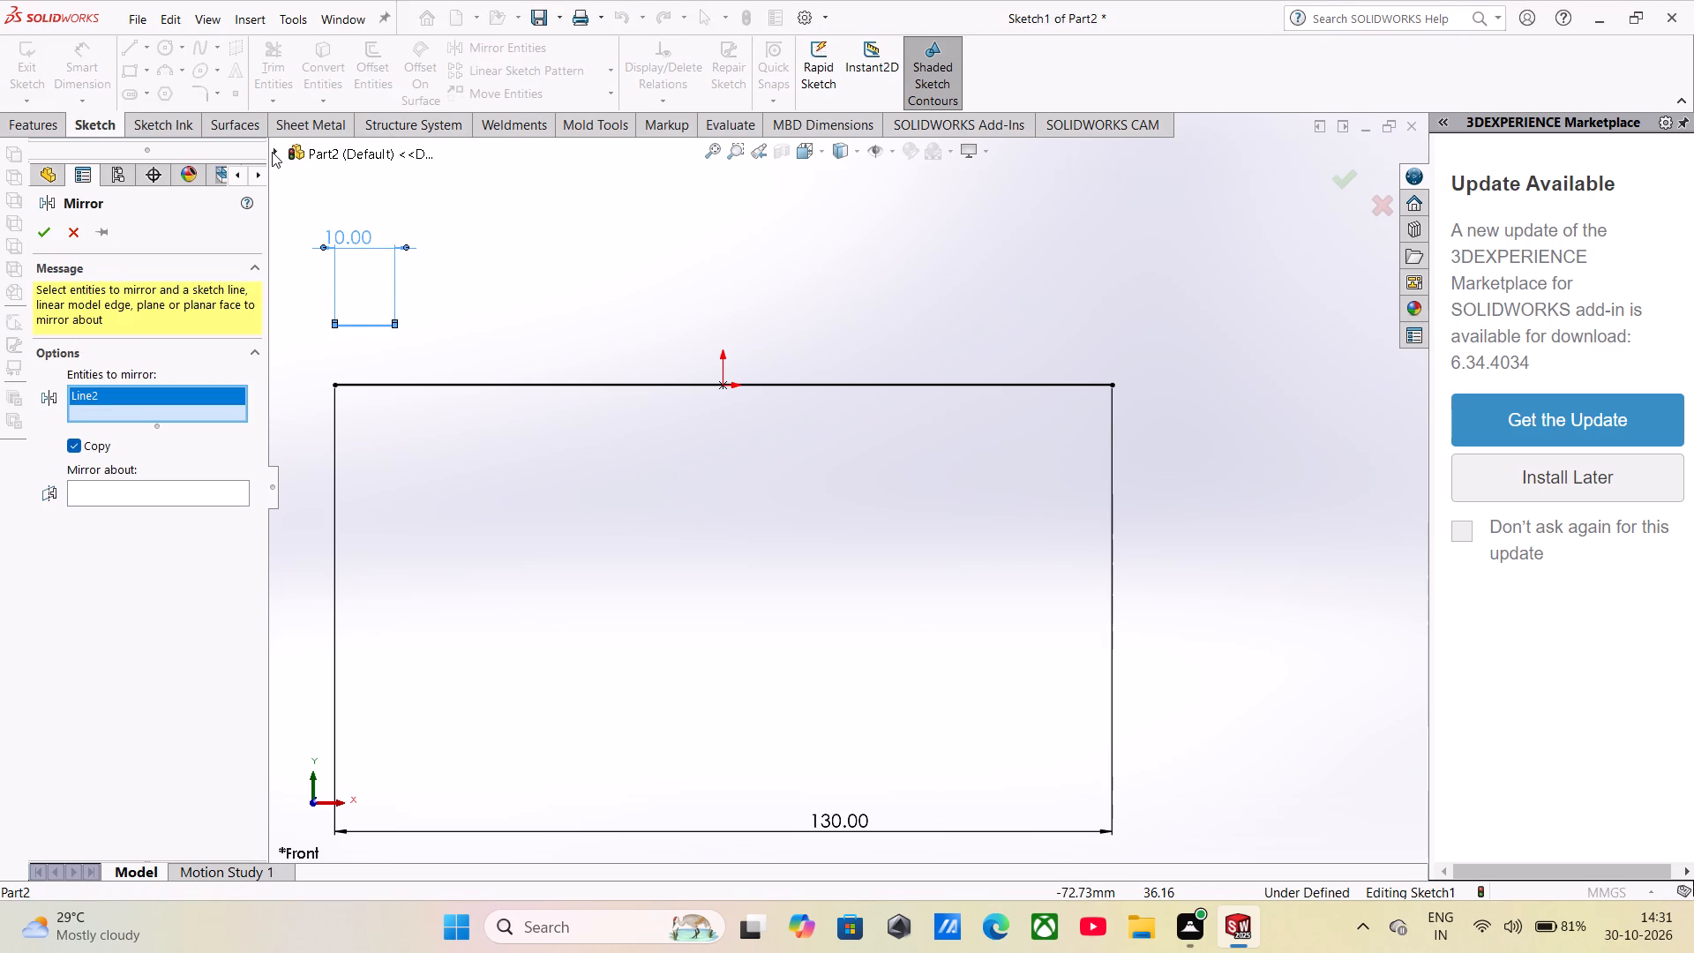
{"action": "left_click", "coordinate": [272, 152]}
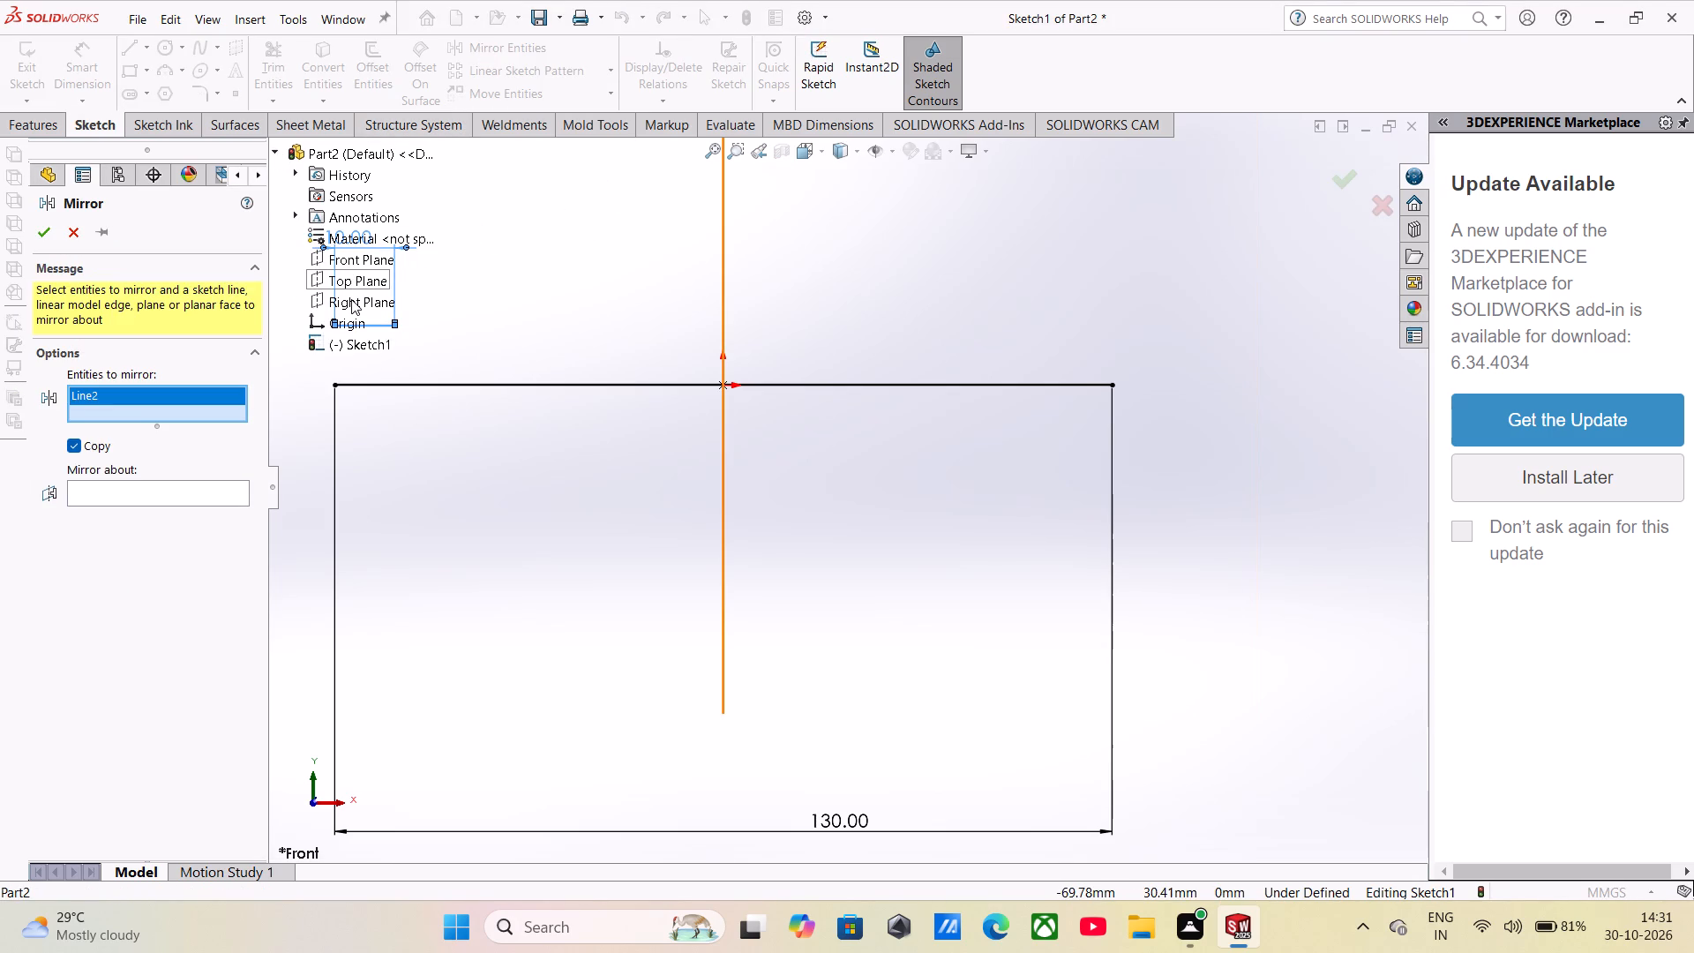
{"action": "left_click", "coordinate": [351, 301]}
{"action": "left_click", "coordinate": [350, 301]}
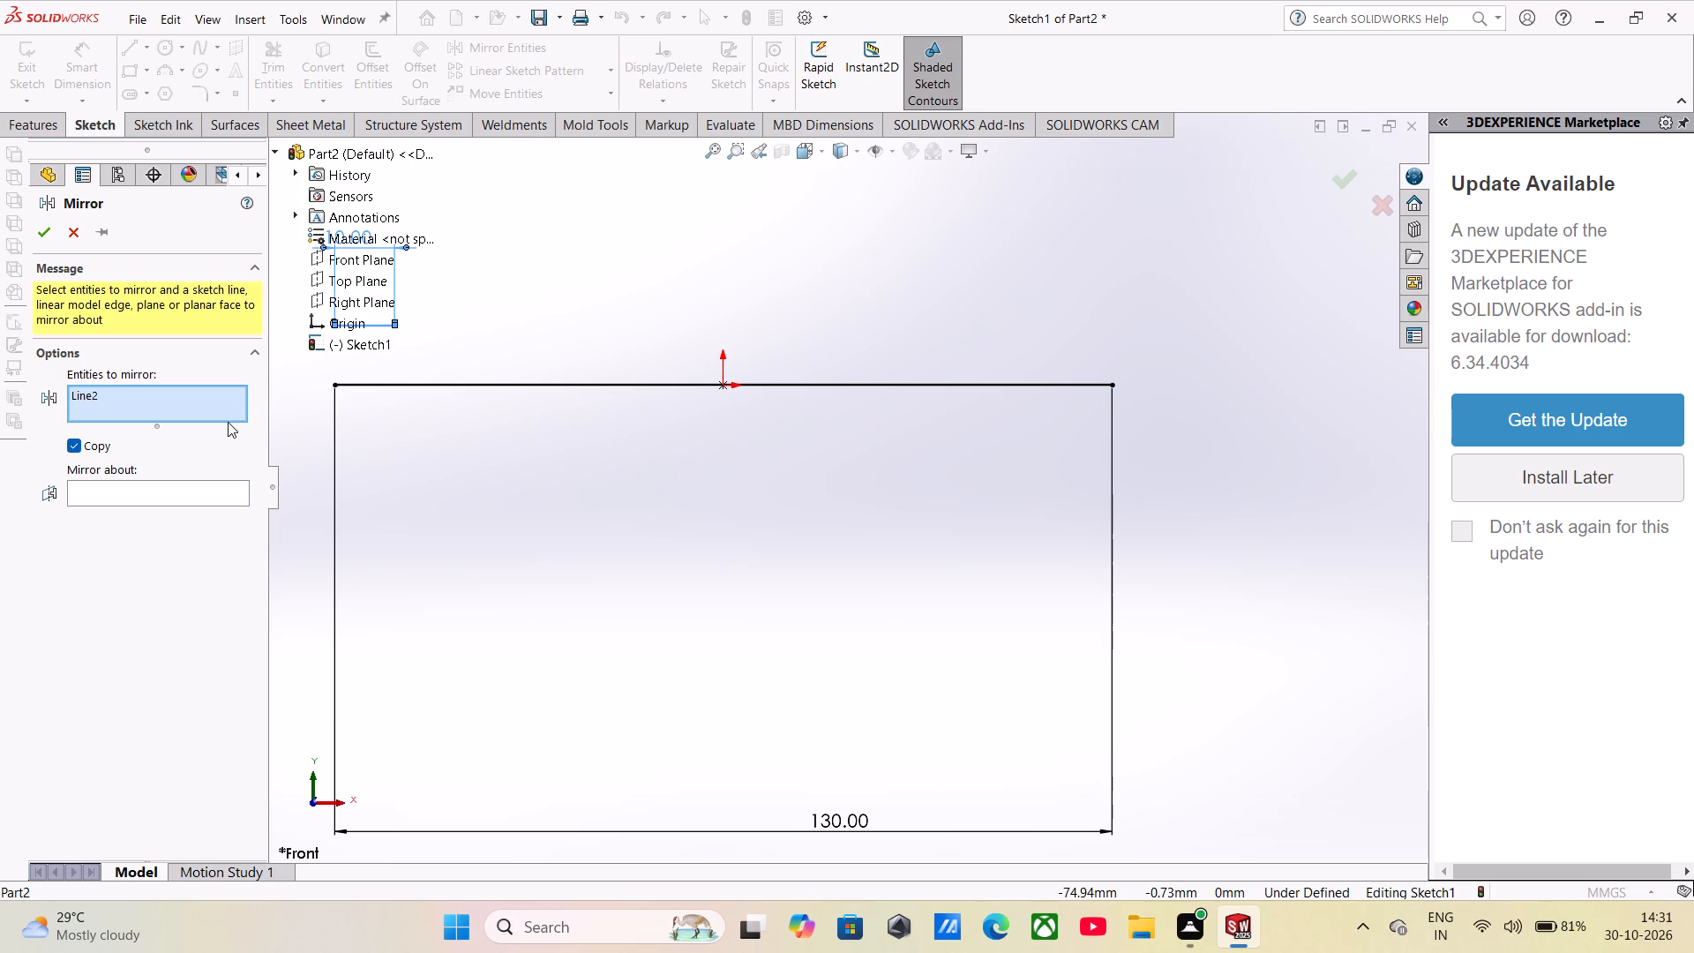
{"action": "left_click", "coordinate": [196, 491]}
{"action": "left_click", "coordinate": [338, 297]}
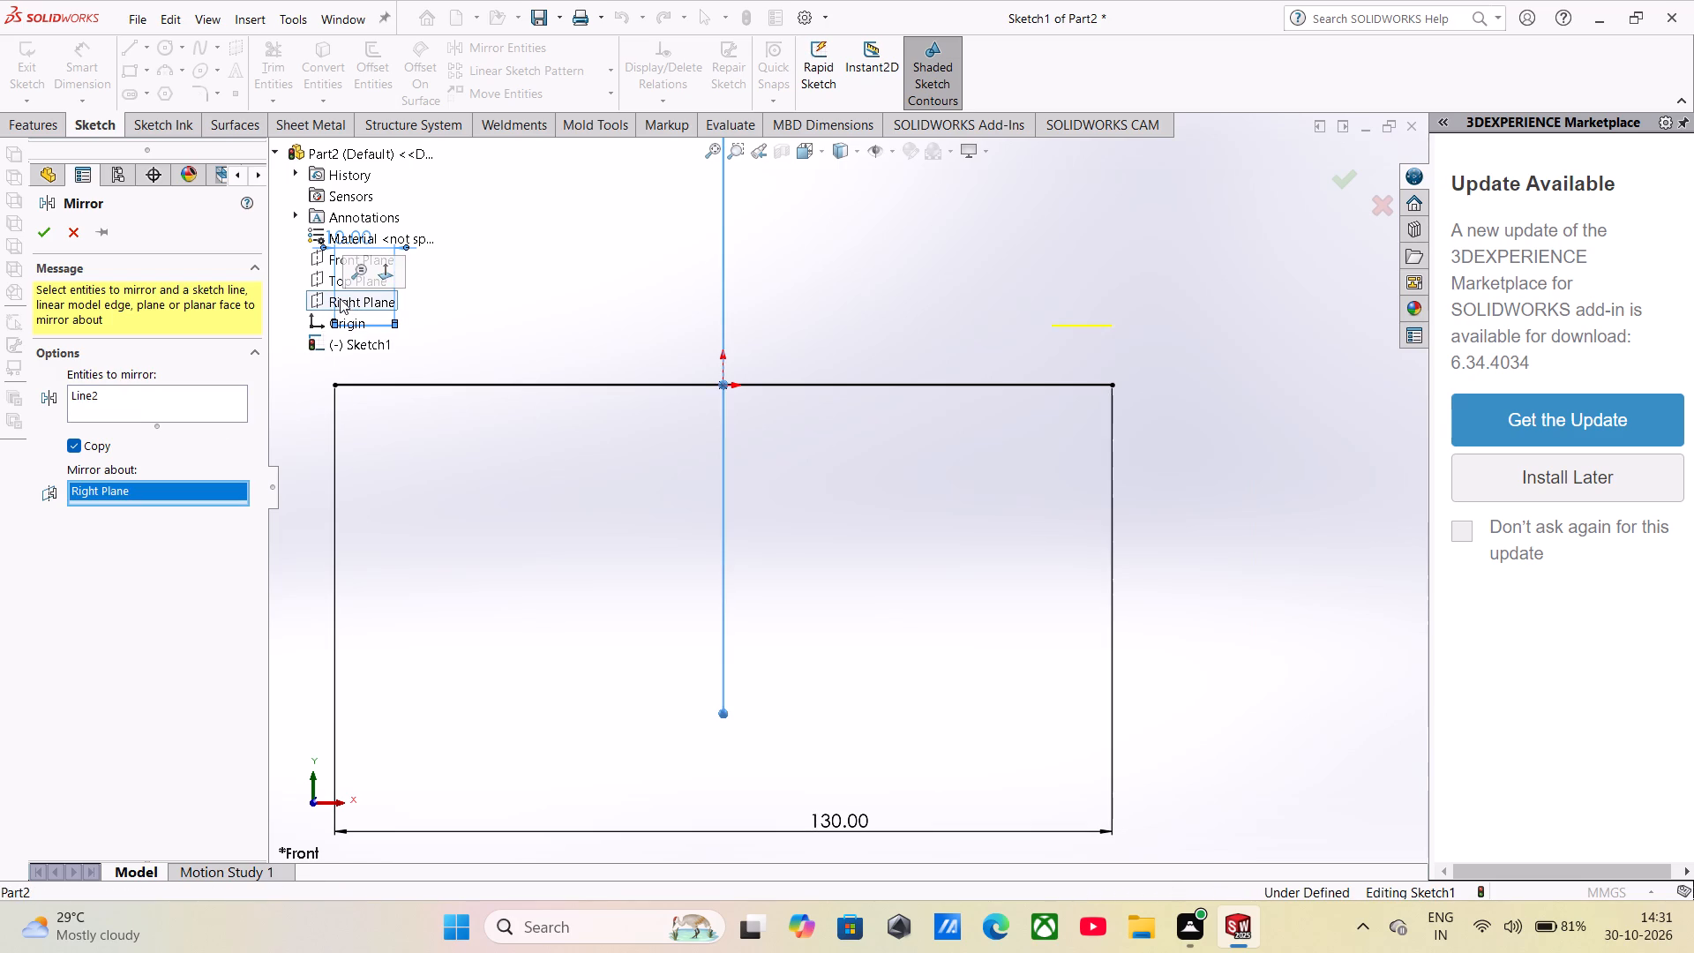
{"action": "left_click", "coordinate": [37, 233]}
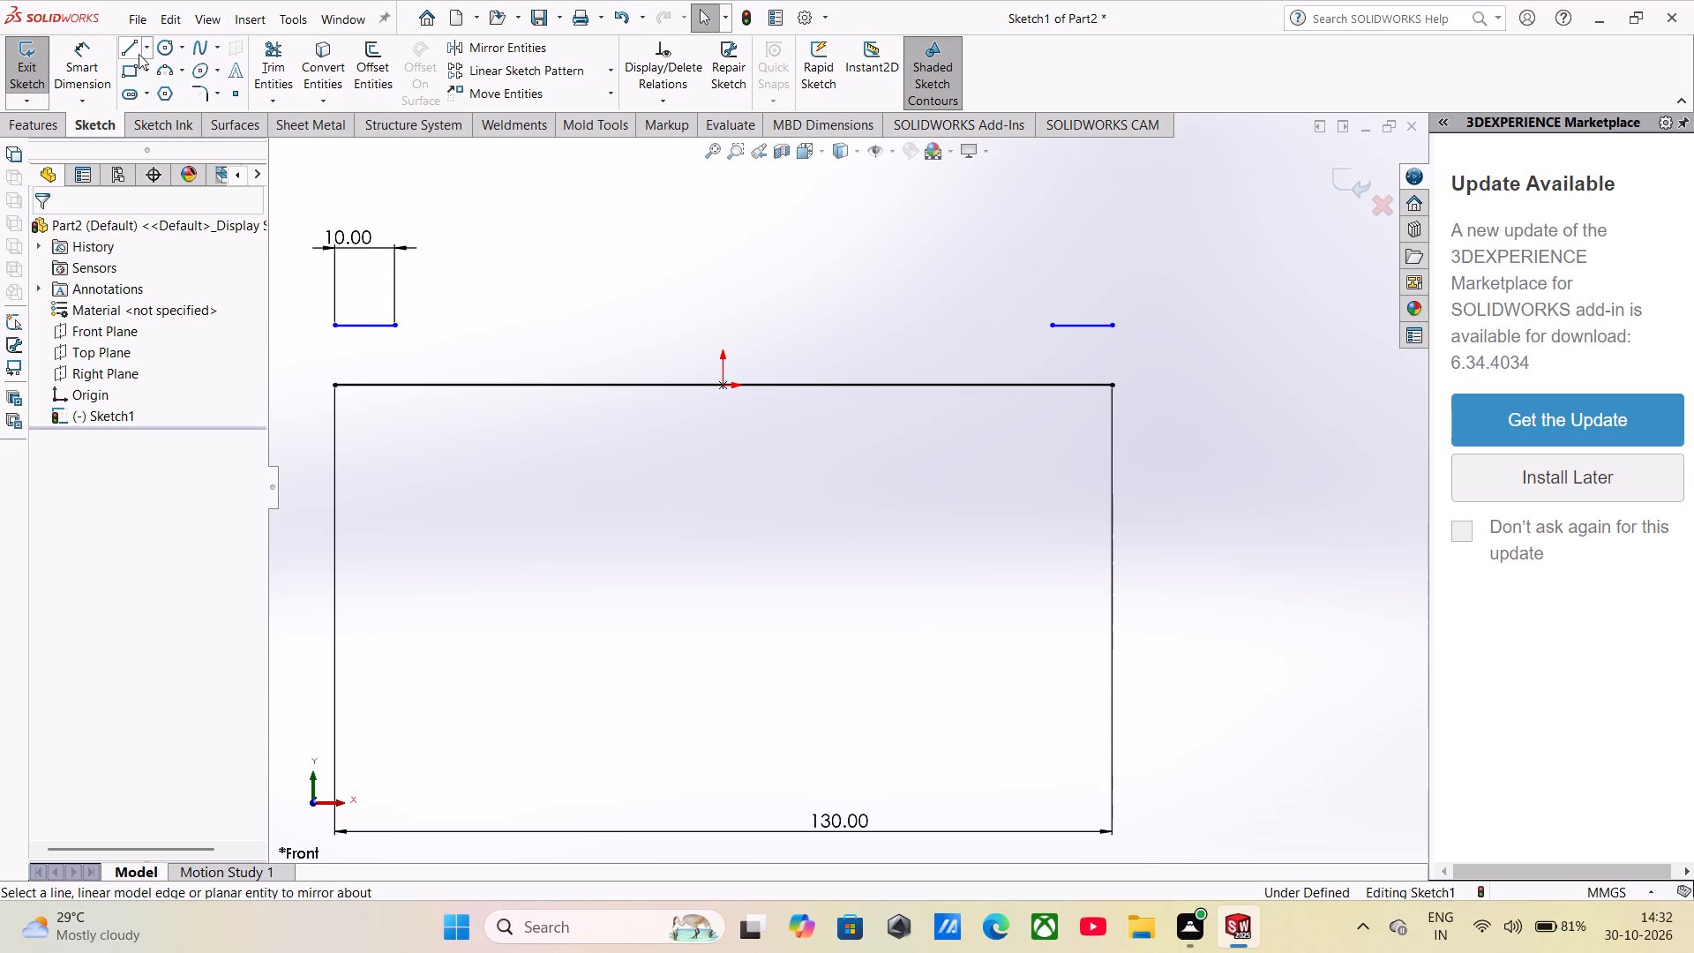
Sketch a vertical centerpoint straight slot about 8.6 mm wide, centred on the 130 mm line below the left 10 mm line's inner end.
{"action": "left_click", "coordinate": [142, 93]}
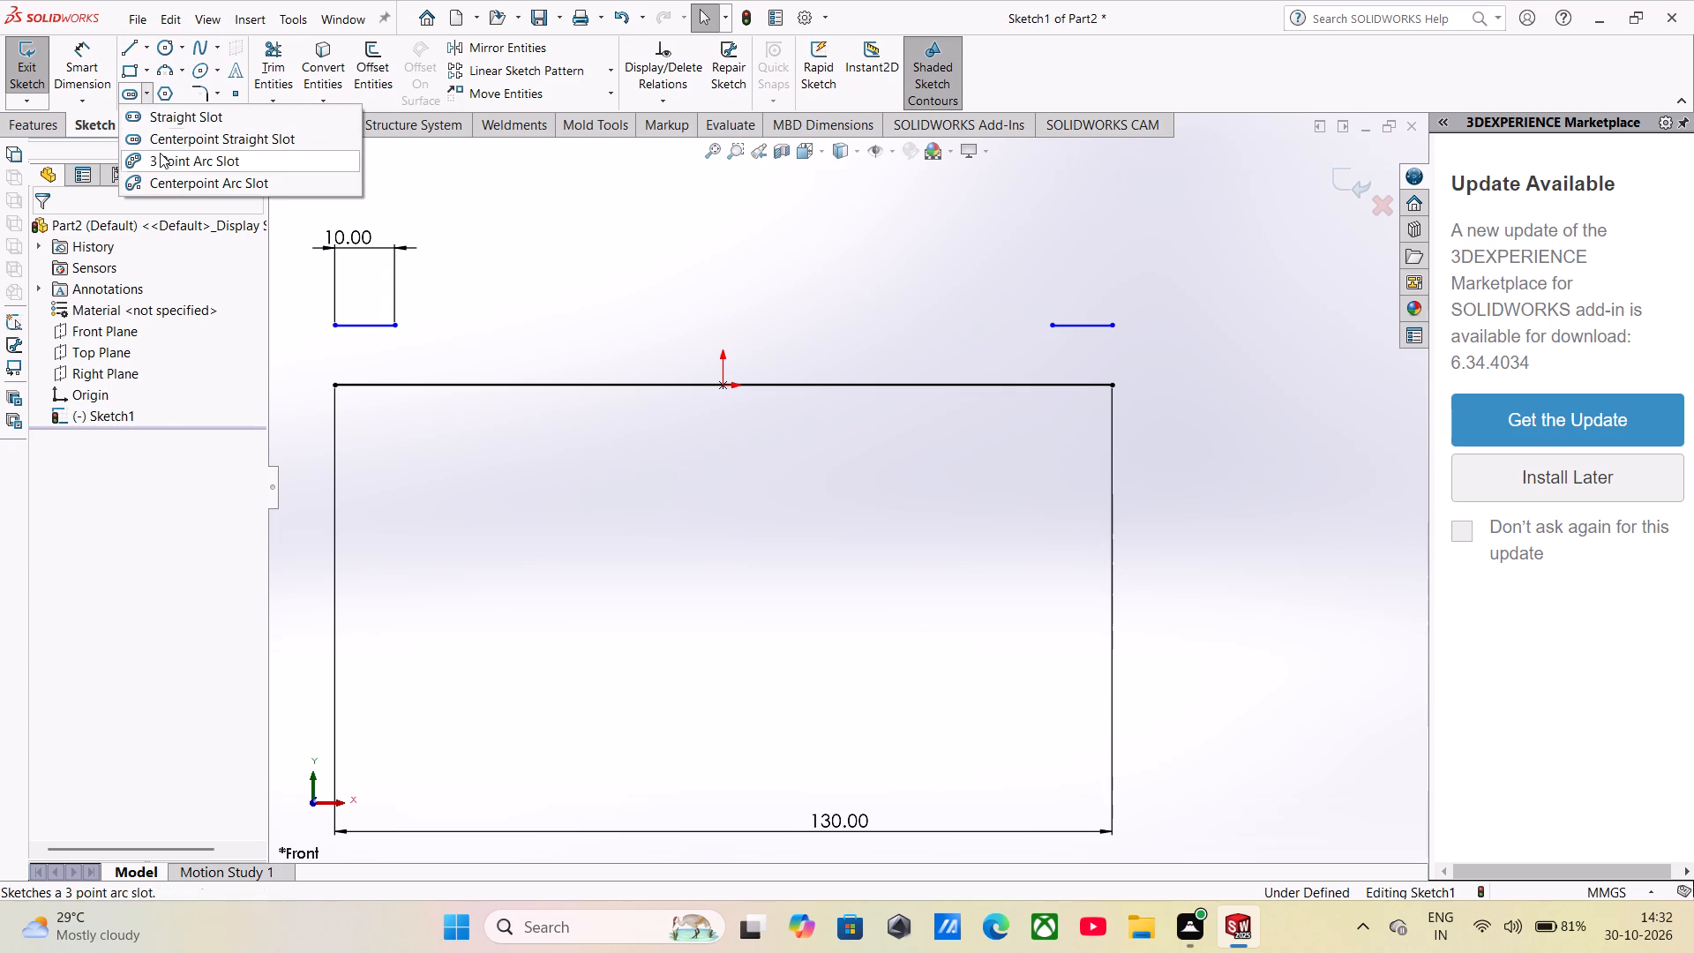
{"action": "left_click", "coordinate": [158, 139]}
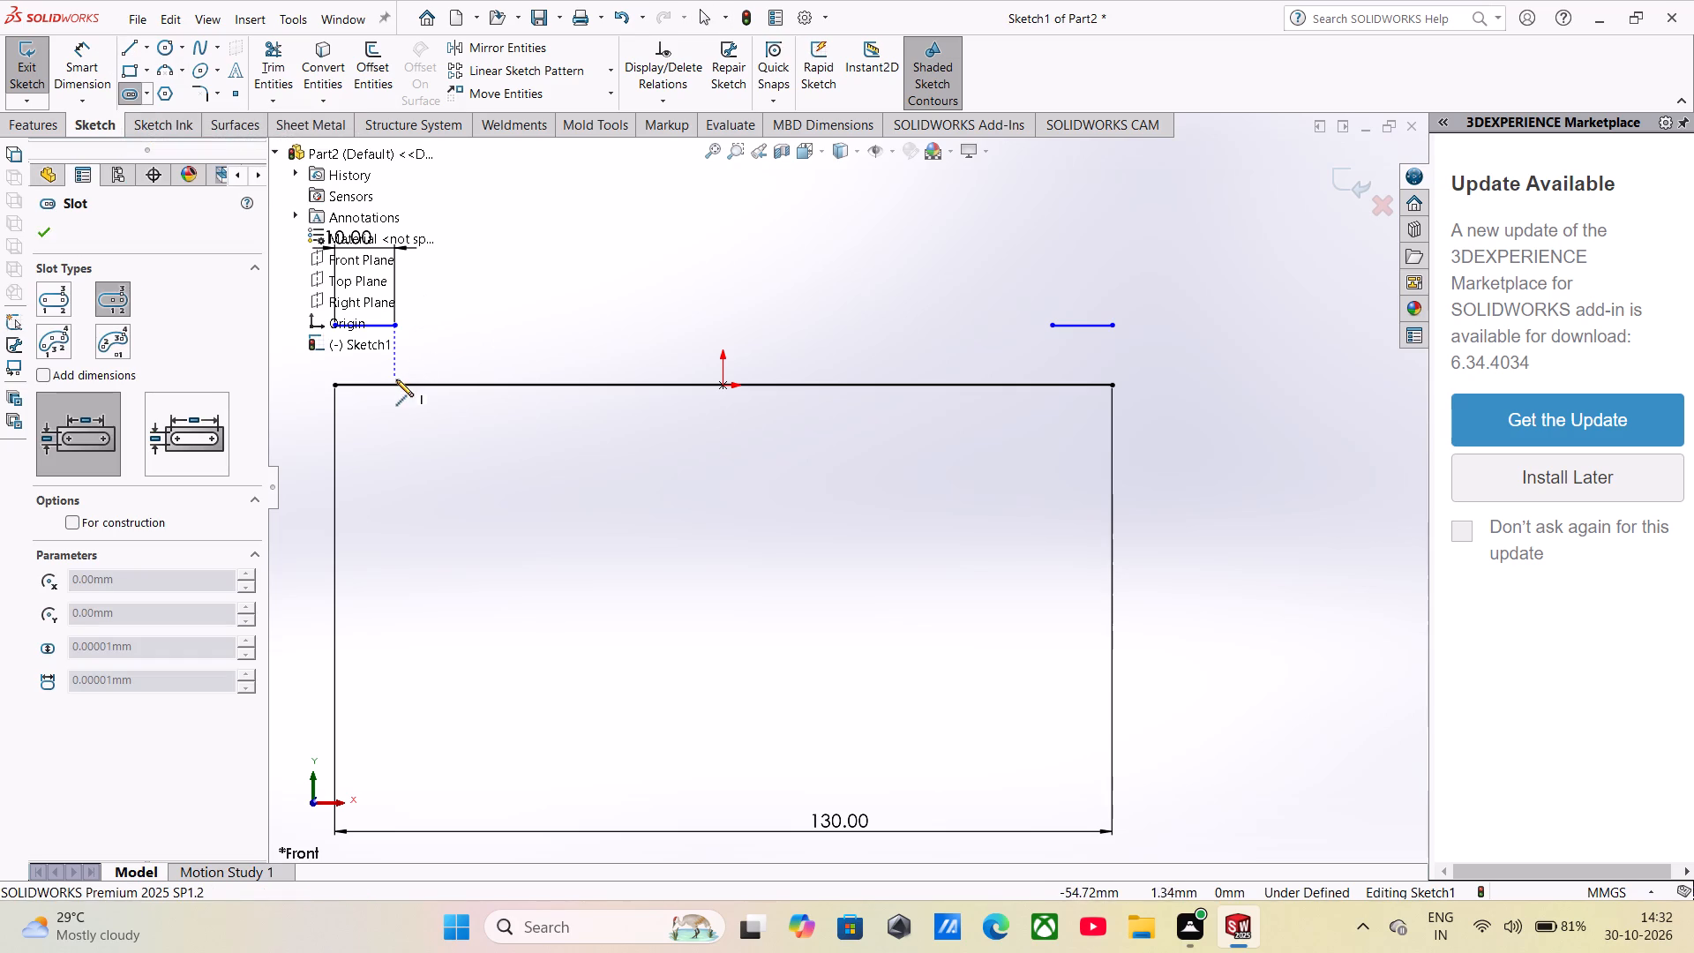
{"action": "left_click", "coordinate": [394, 385]}
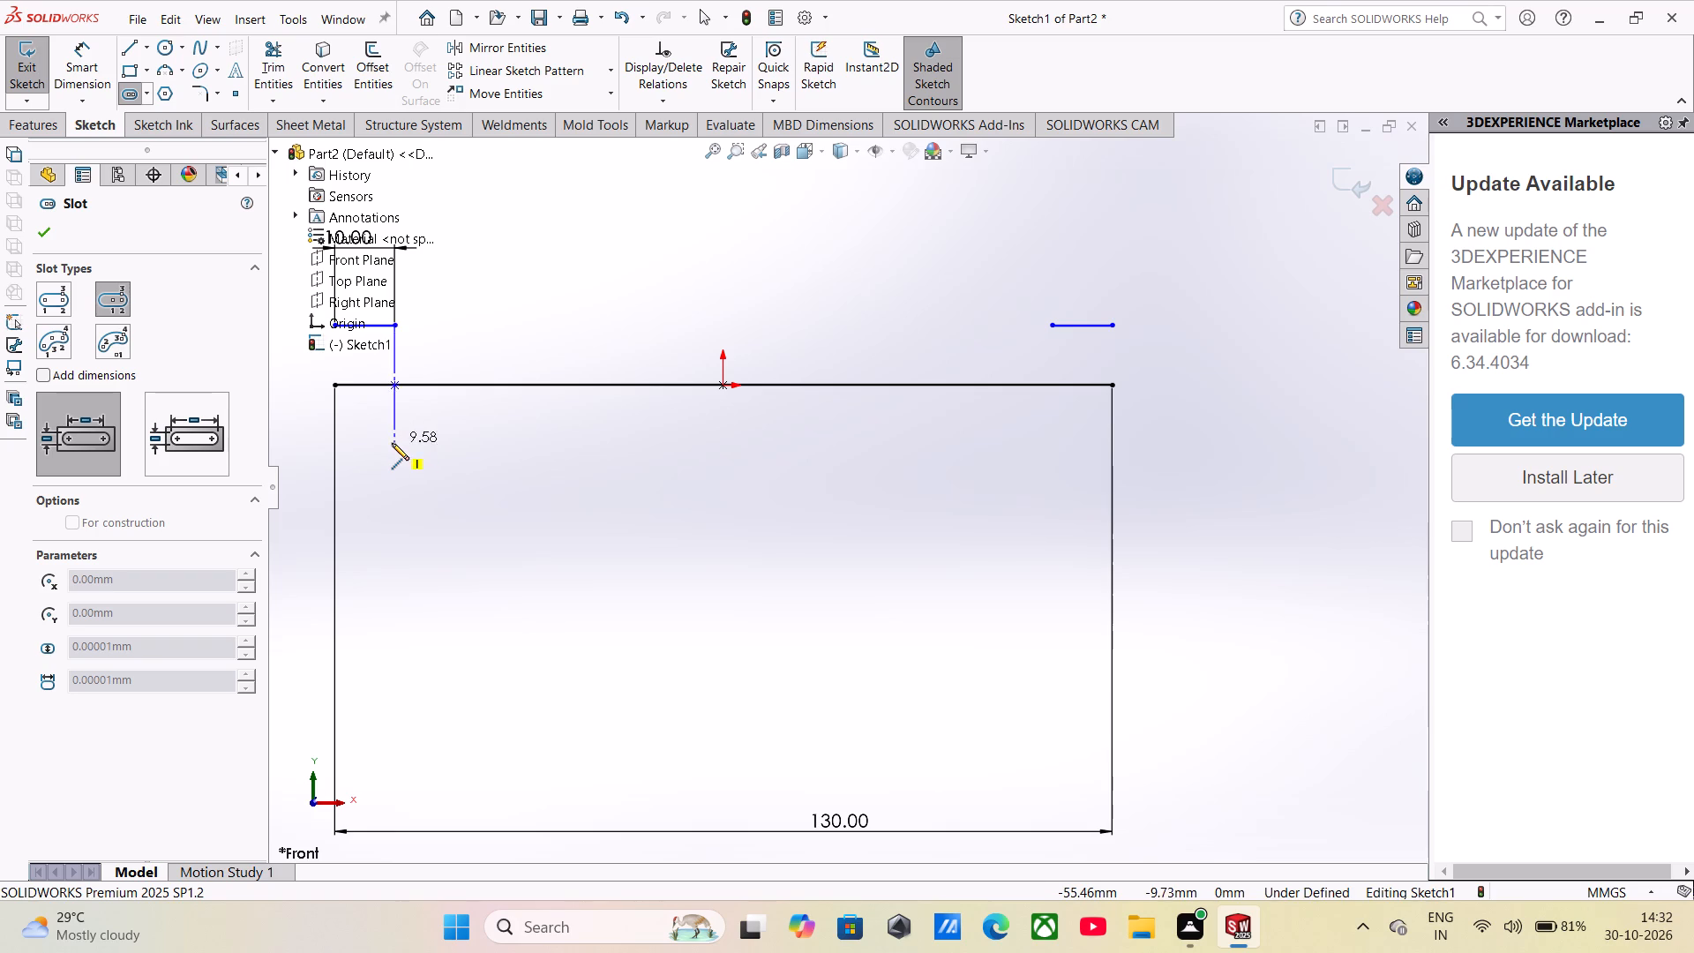
{"action": "left_click", "coordinate": [394, 479]}
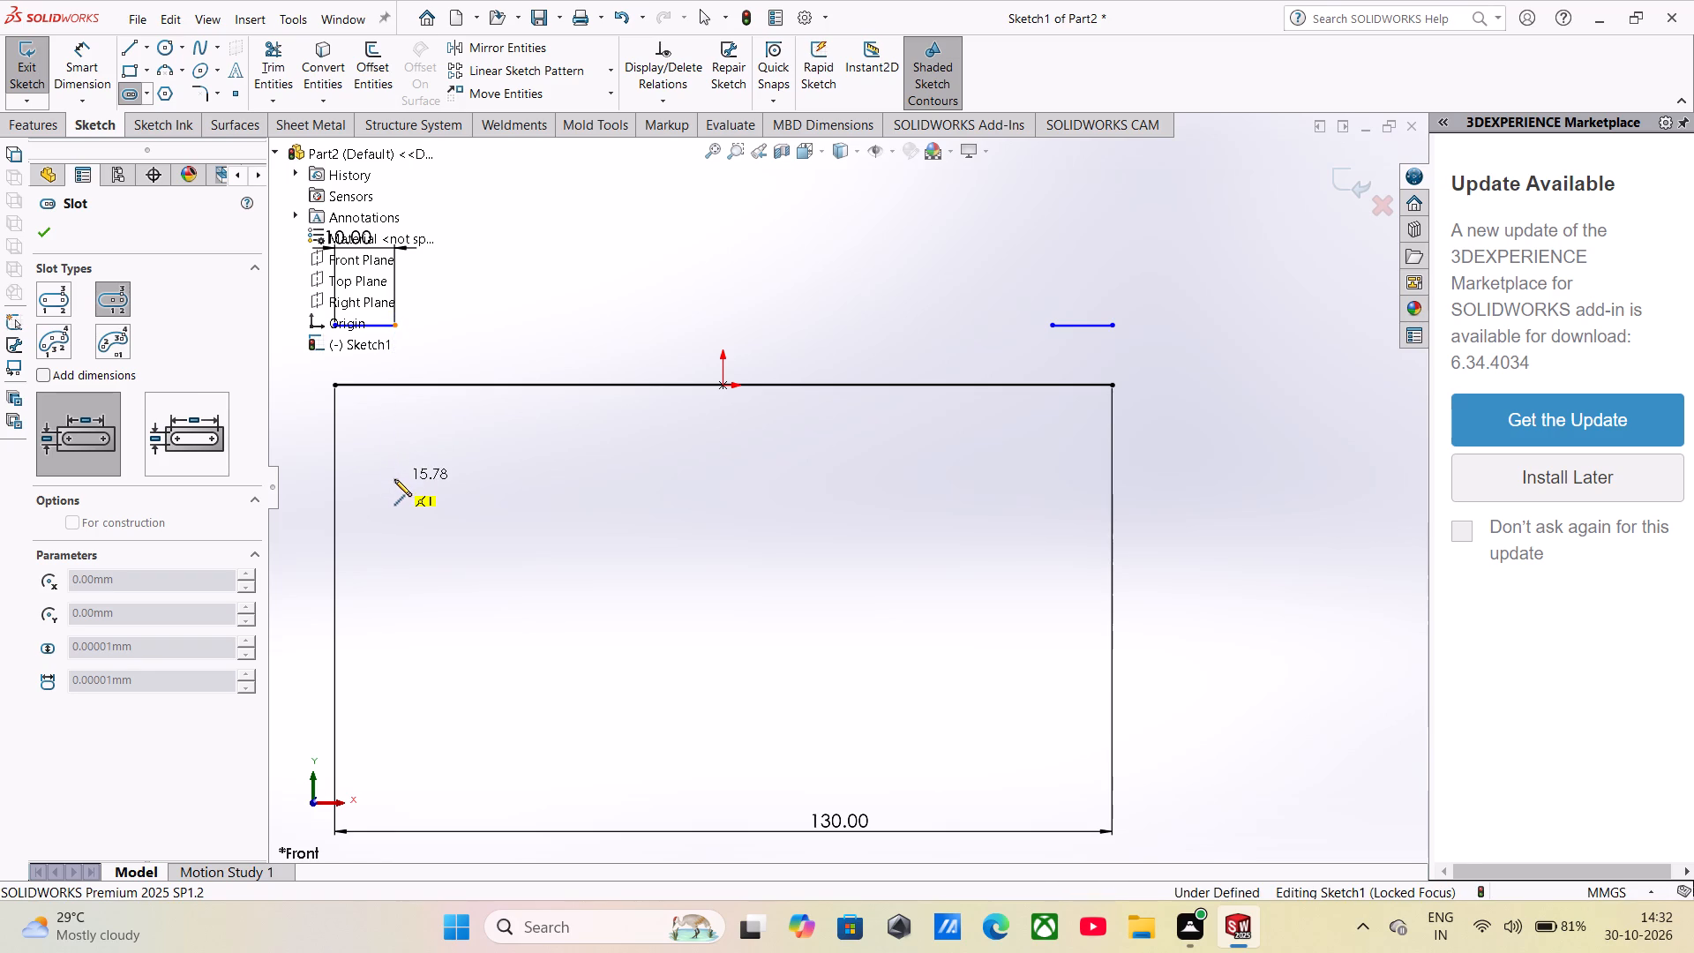
{"action": "left_click", "coordinate": [369, 480]}
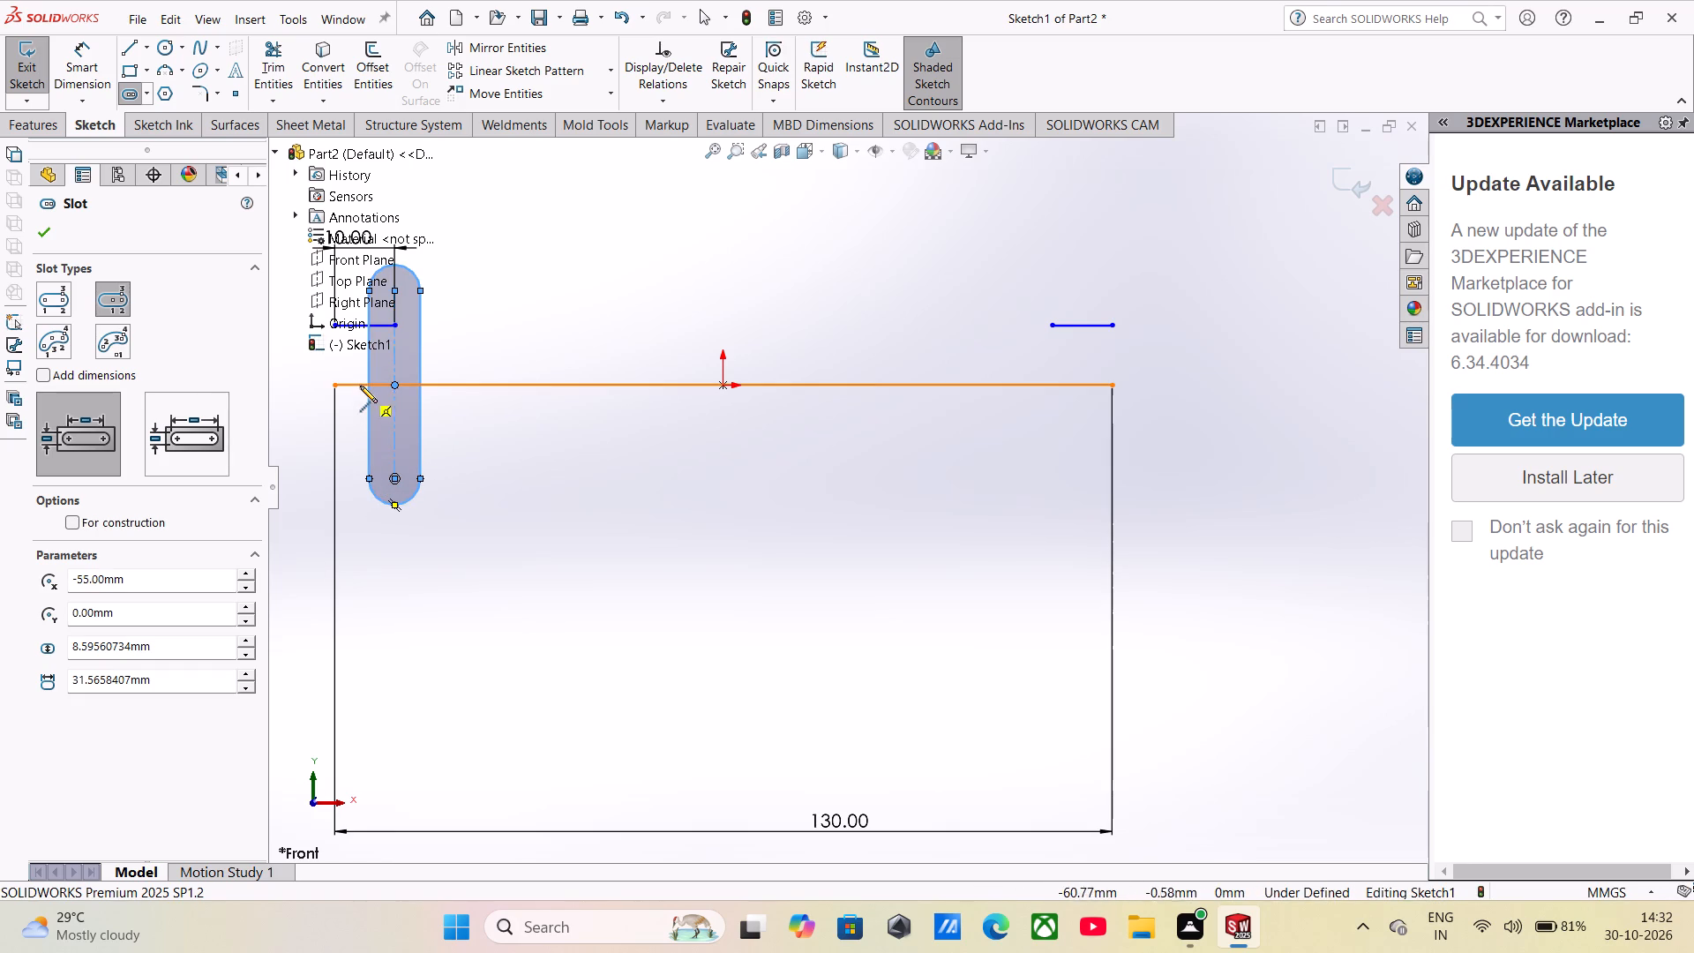
Dimension the distance between the slot's two arc centres as 50 mm.
{"action": "scroll", "coordinate": [360, 385], "scroll_direction": "up", "scroll_amount": 2}
{"action": "scroll", "coordinate": [361, 384], "scroll_direction": "down", "scroll_amount": 6}
{"action": "scroll", "coordinate": [600, 312], "scroll_direction": "down", "scroll_amount": 3}
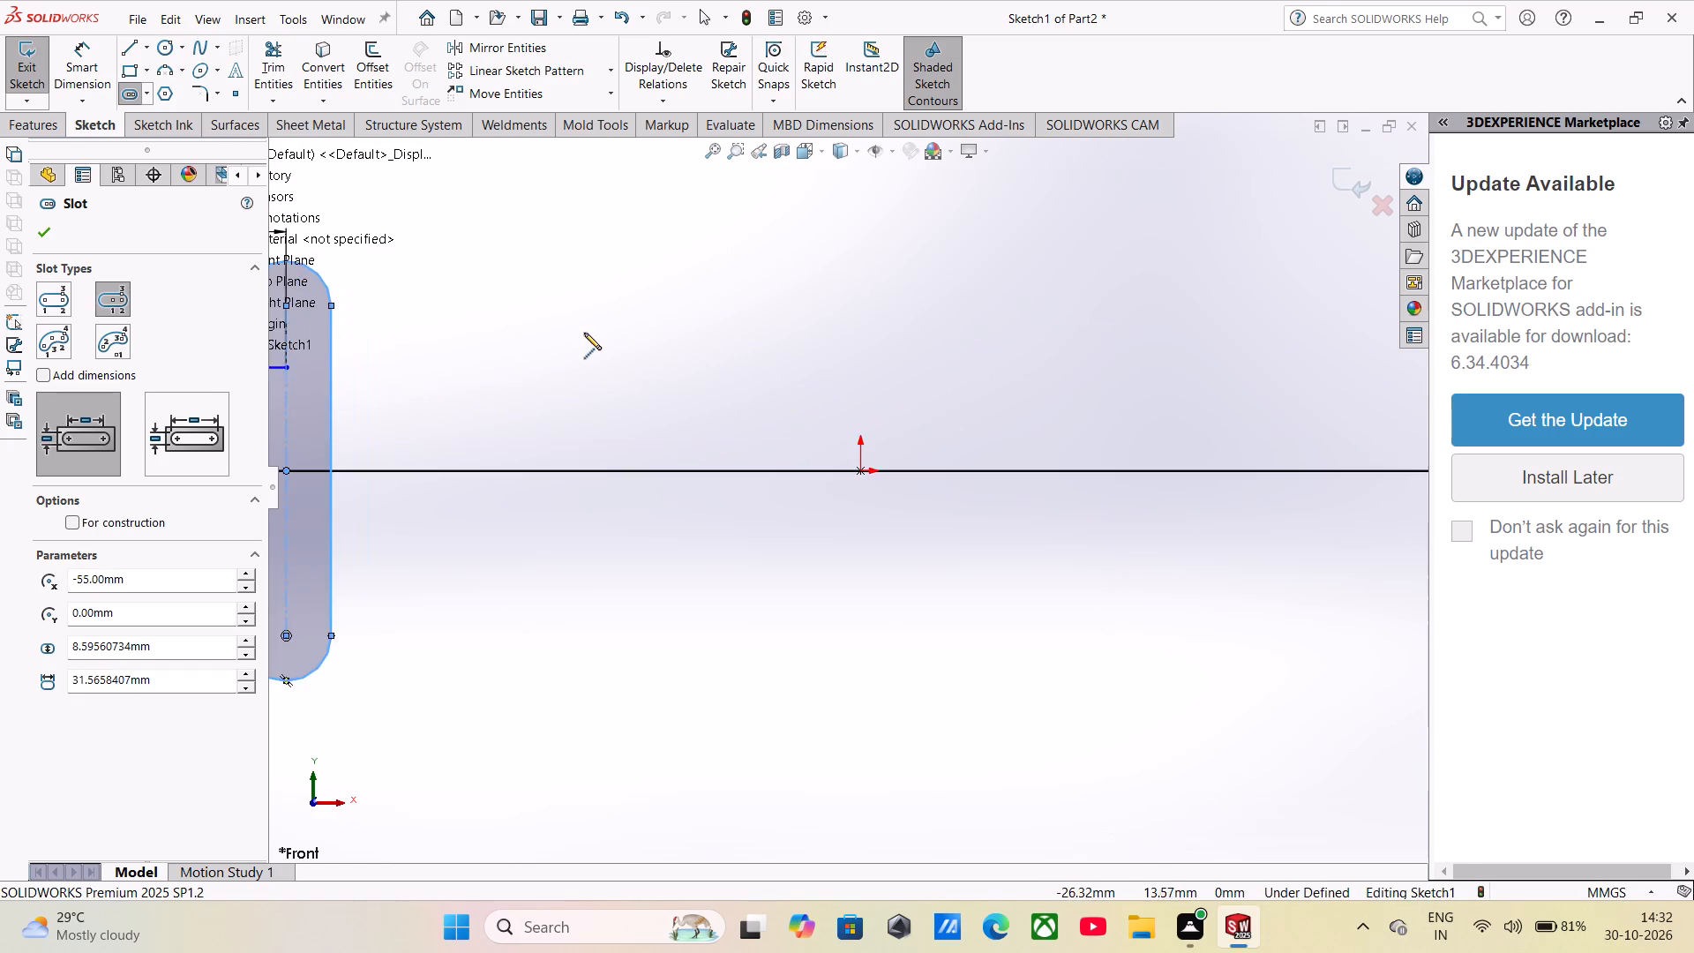
{"action": "scroll", "coordinate": [583, 334], "scroll_direction": "up", "scroll_amount": 5}
{"action": "scroll", "coordinate": [610, 420], "scroll_direction": "down", "scroll_amount": 3}
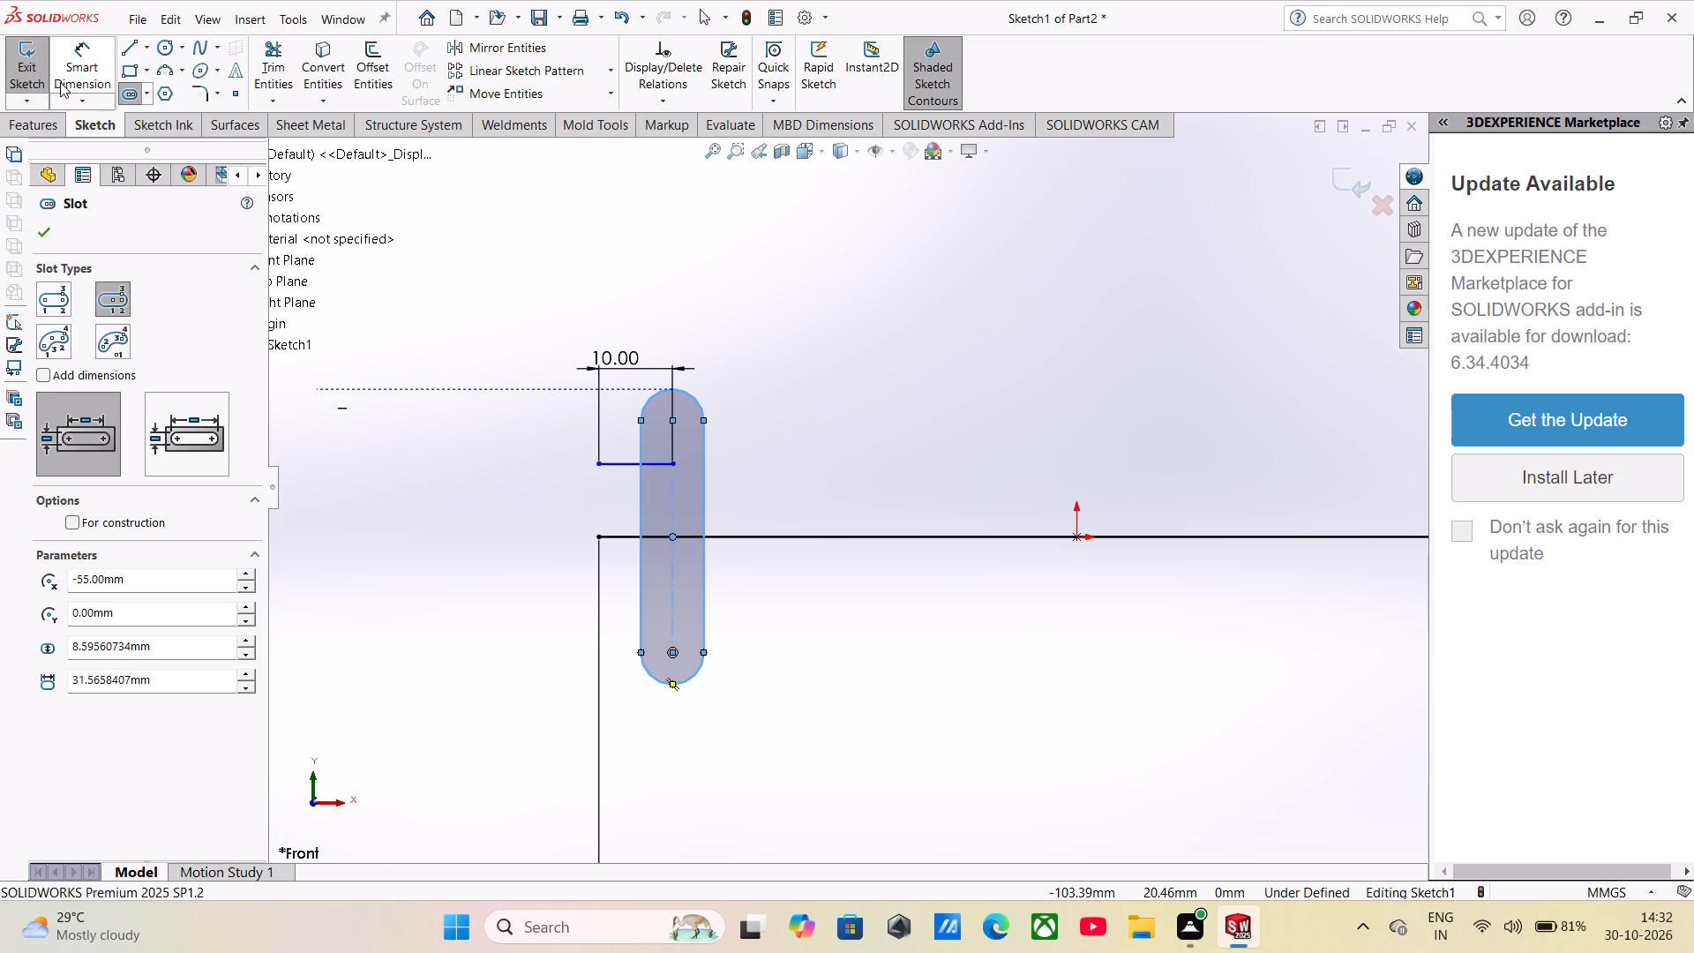
{"action": "left_click", "coordinate": [63, 77]}
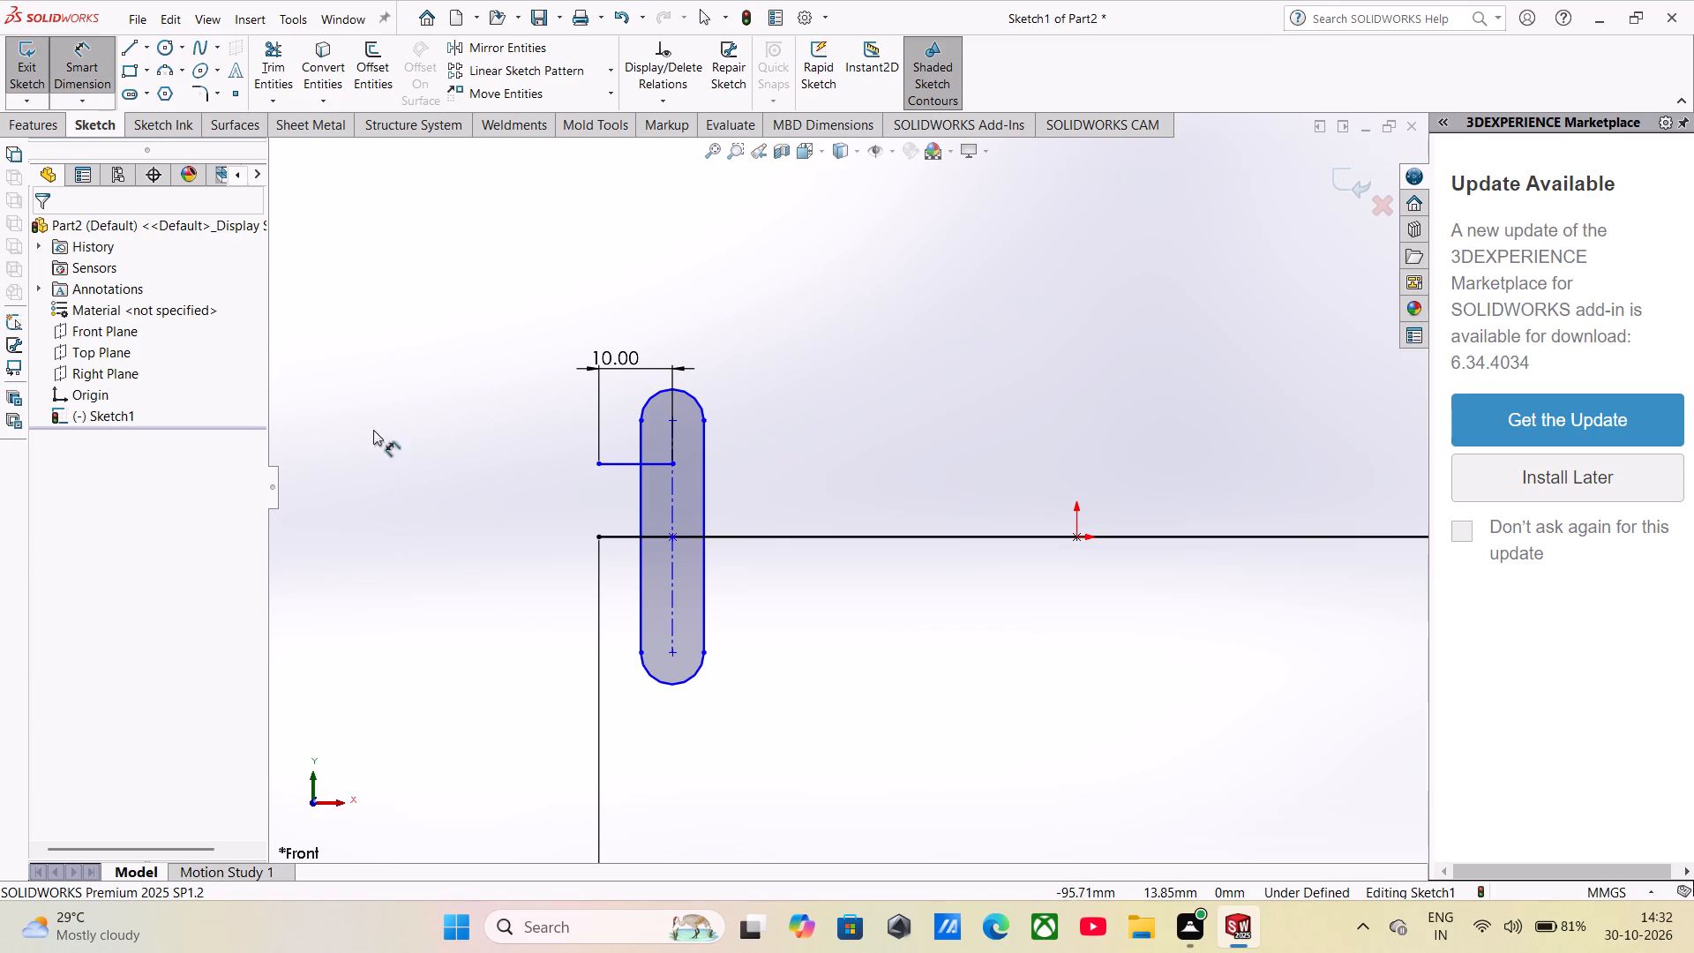
{"action": "left_click", "coordinate": [676, 424]}
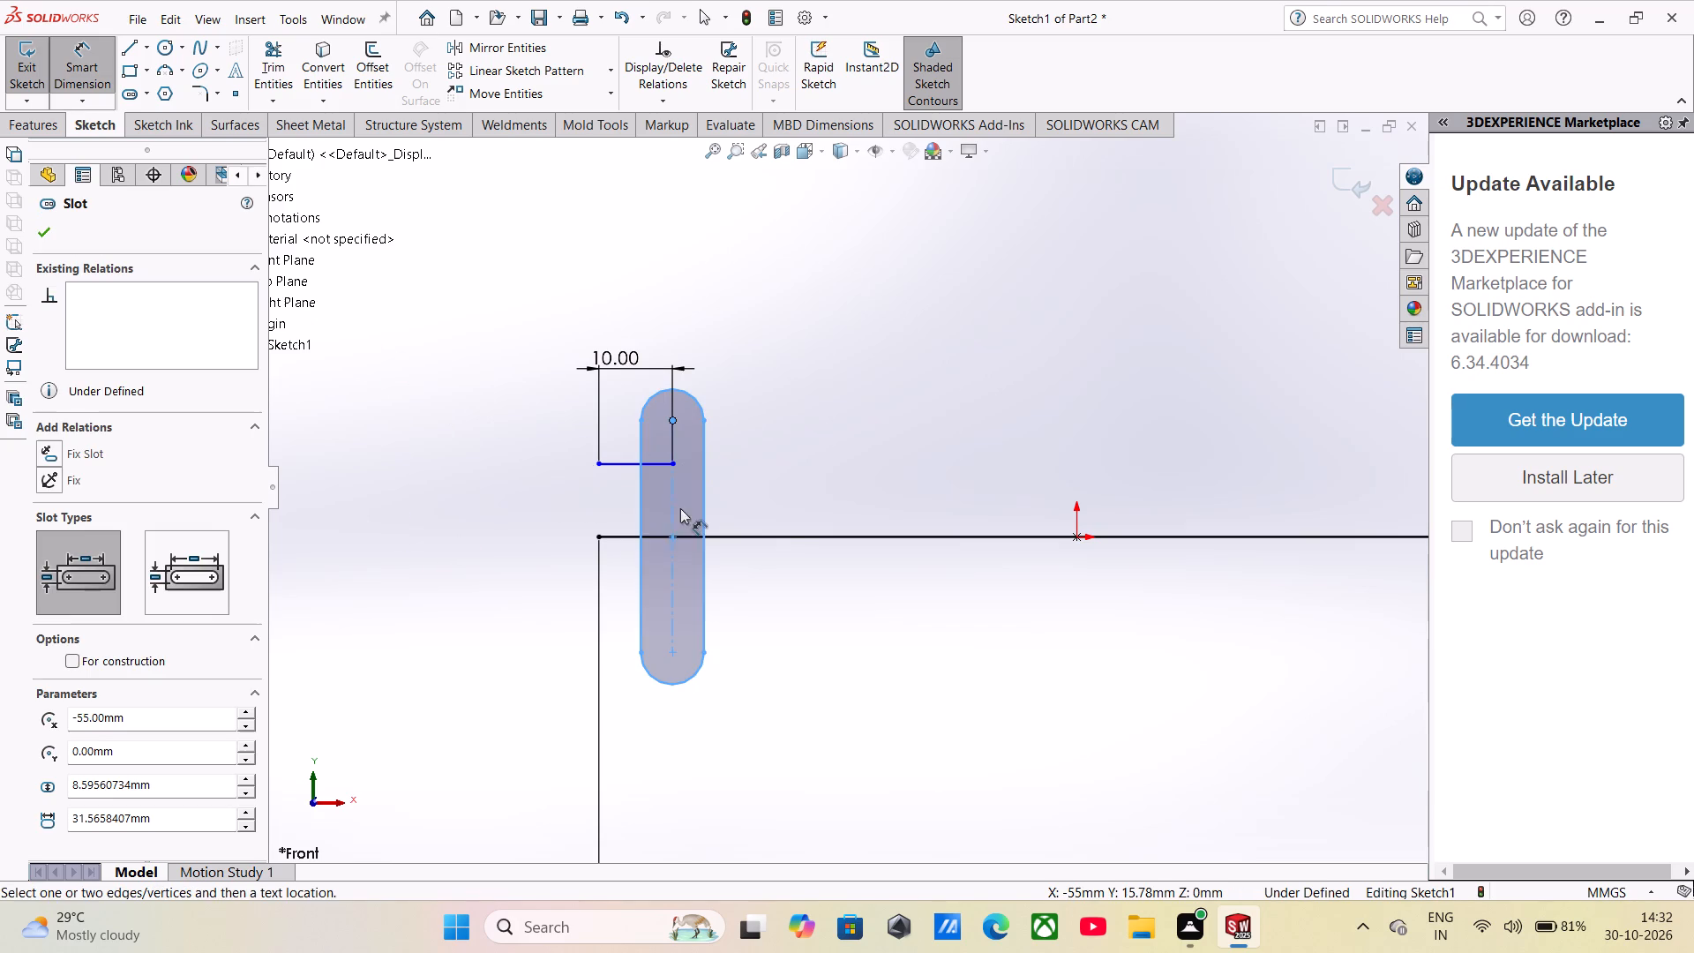
{"action": "left_click", "coordinate": [671, 654]}
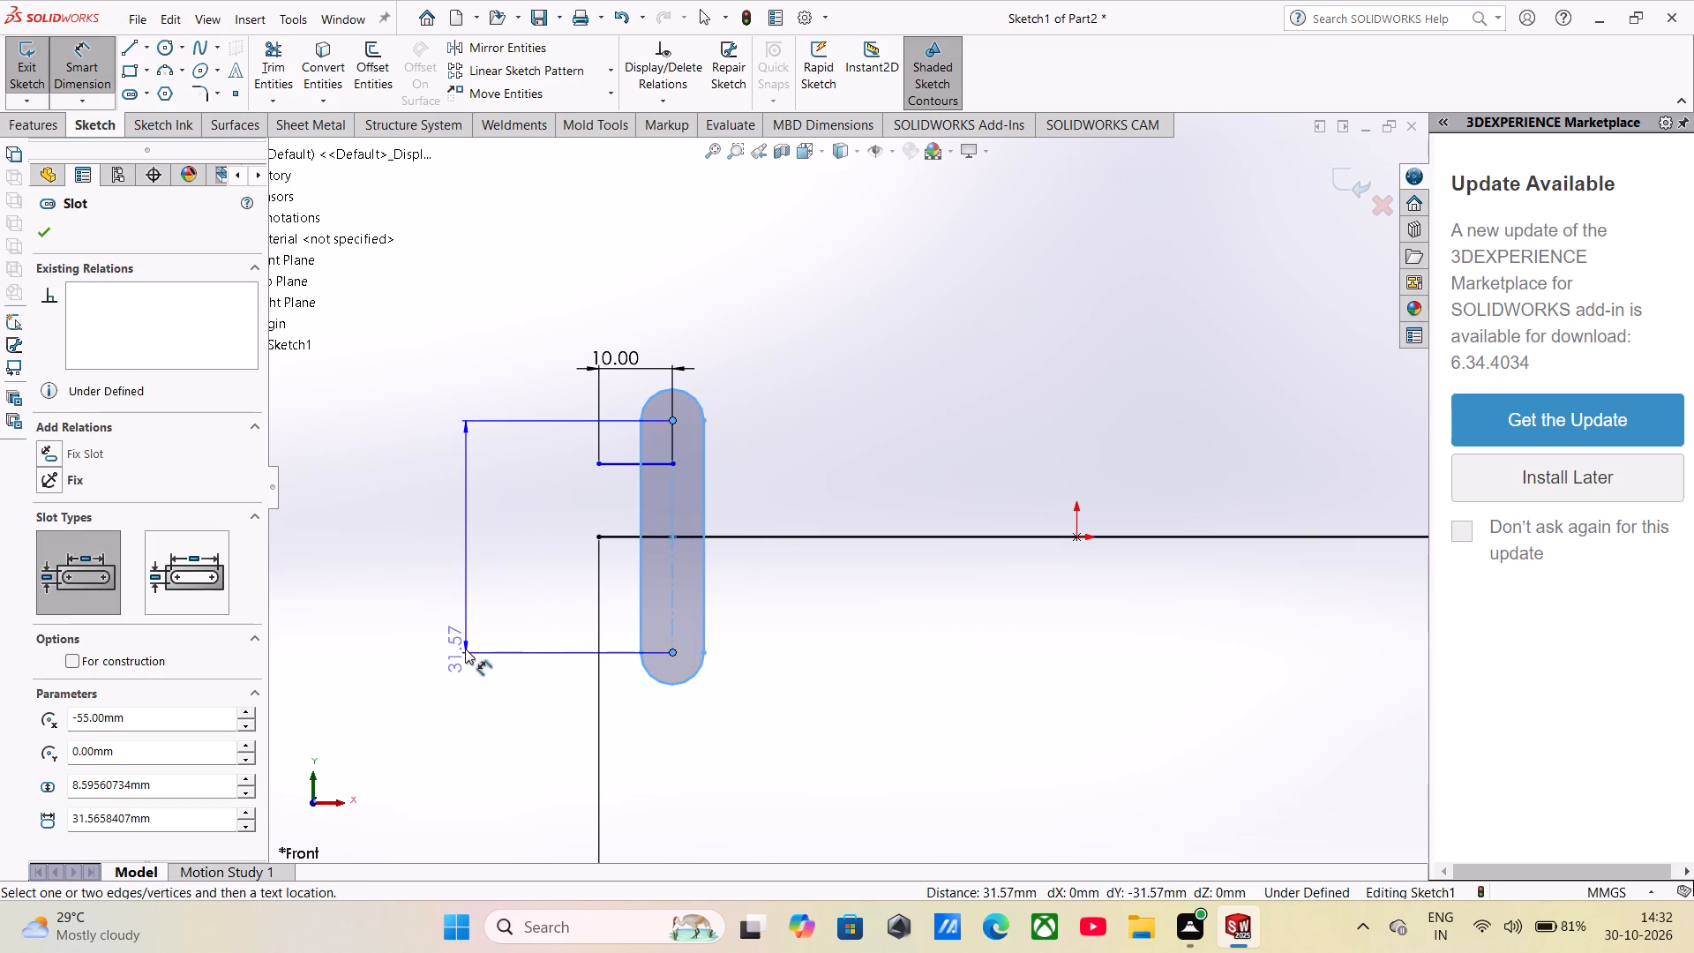
{"action": "left_click", "coordinate": [461, 559]}
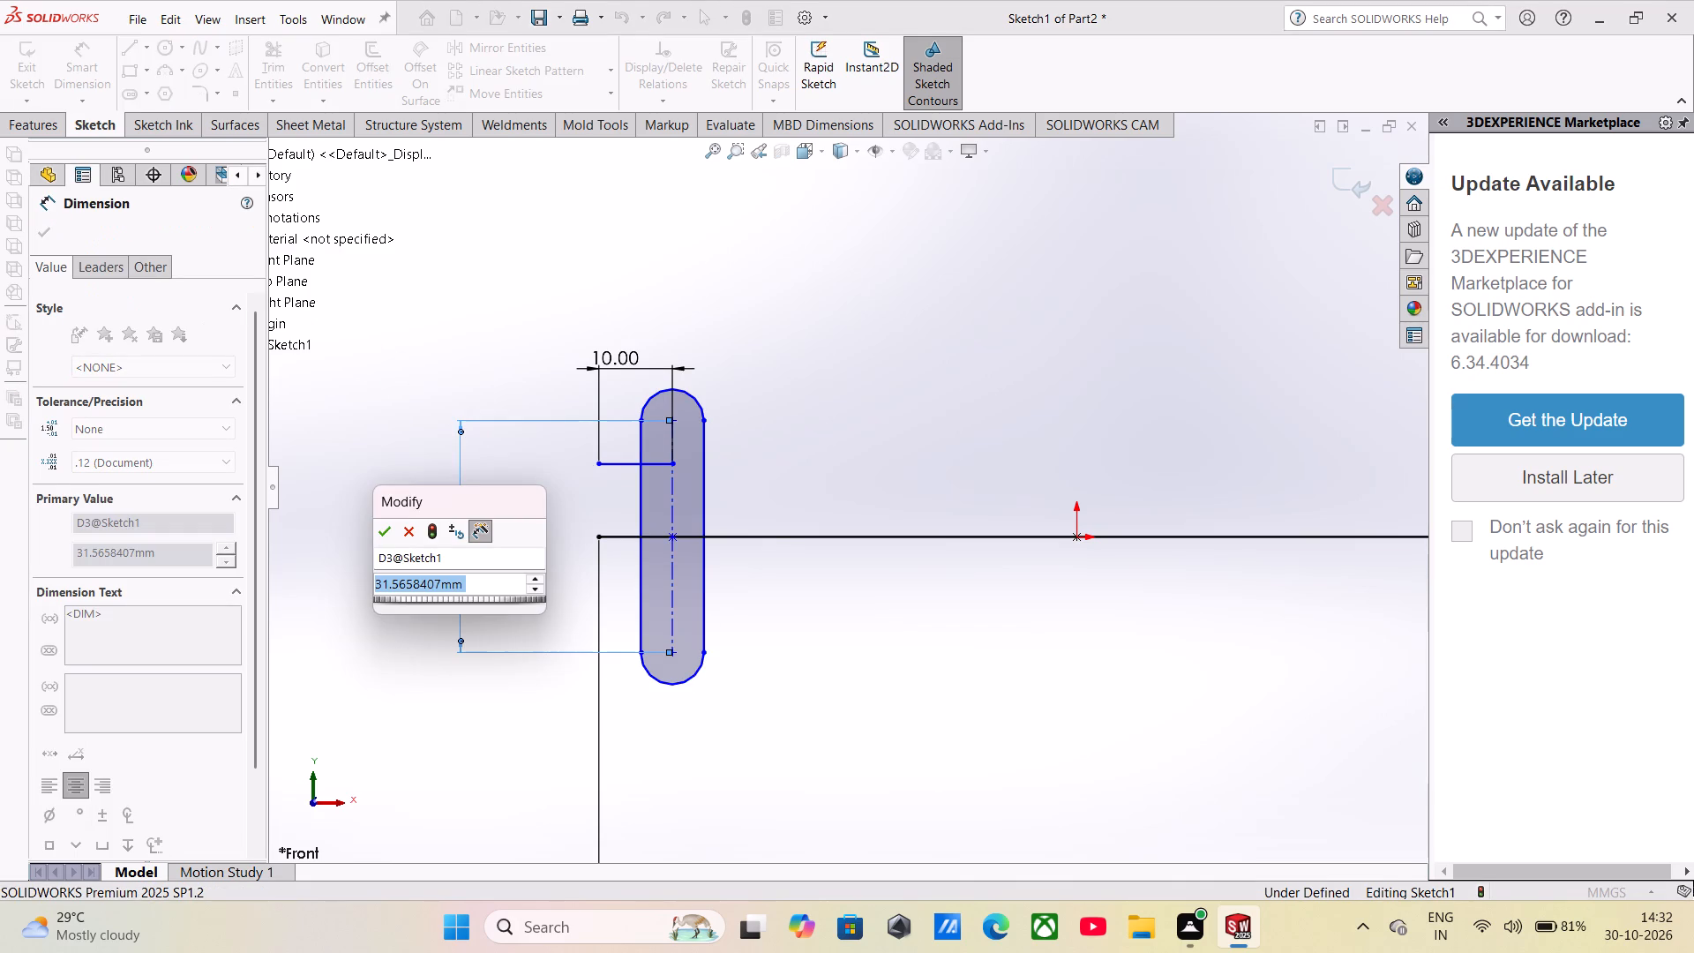
{"action": "type", "text": "50"}
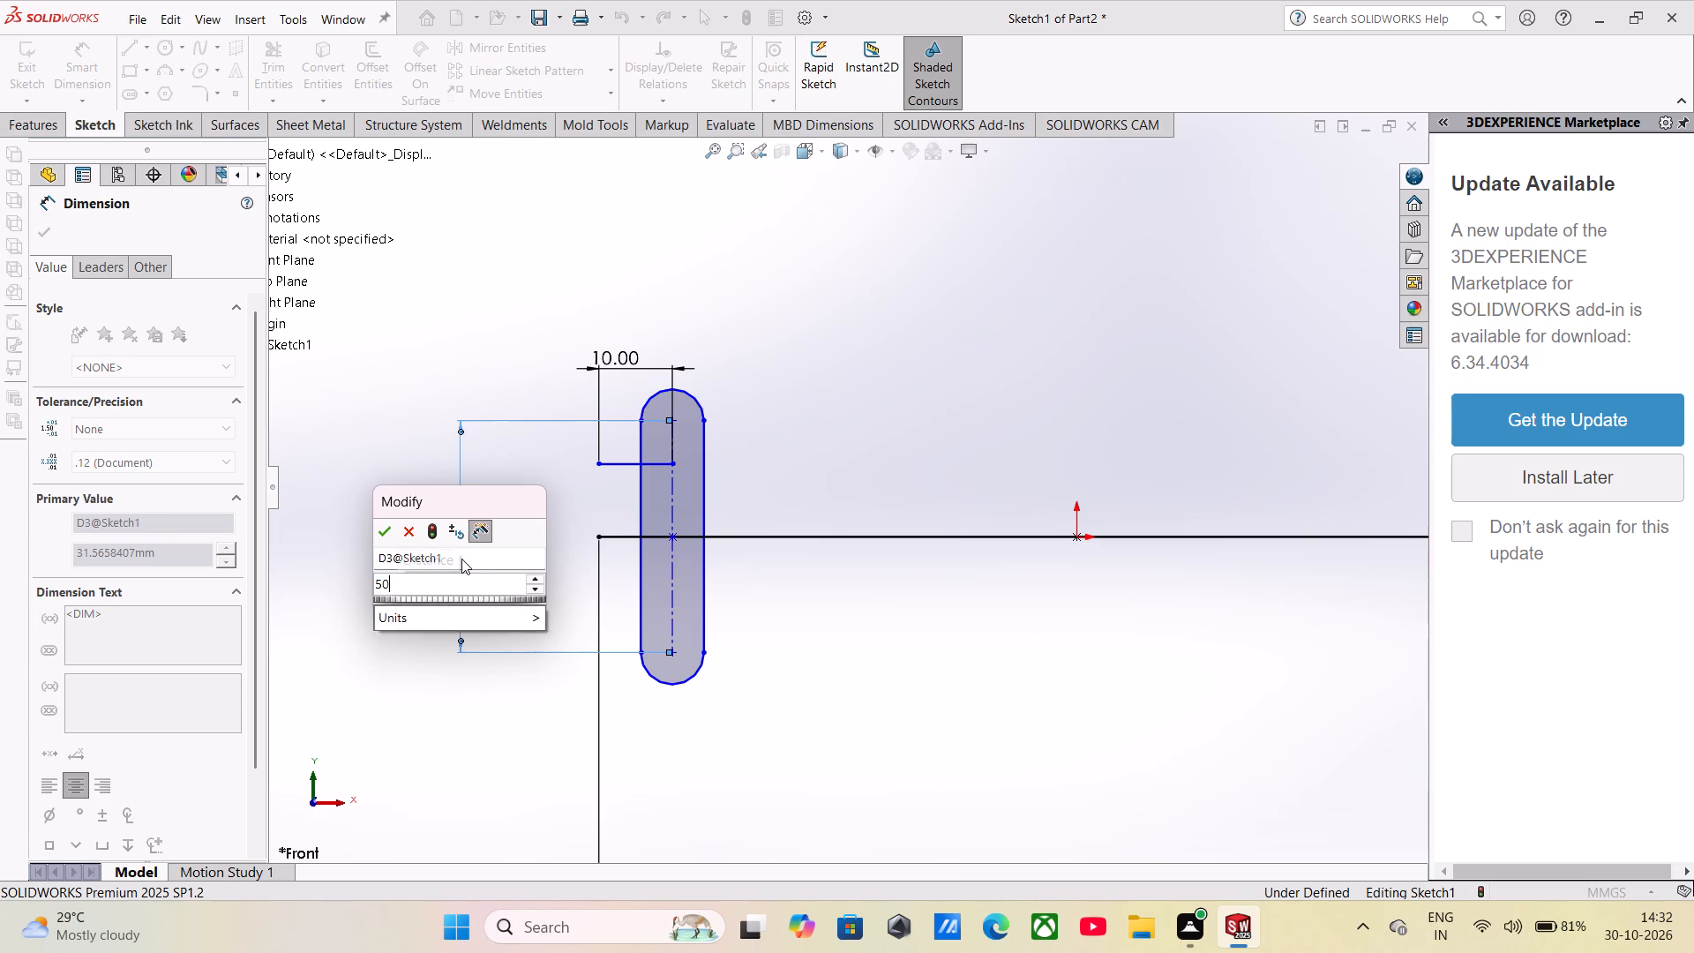
{"action": "key", "text": "Return"}
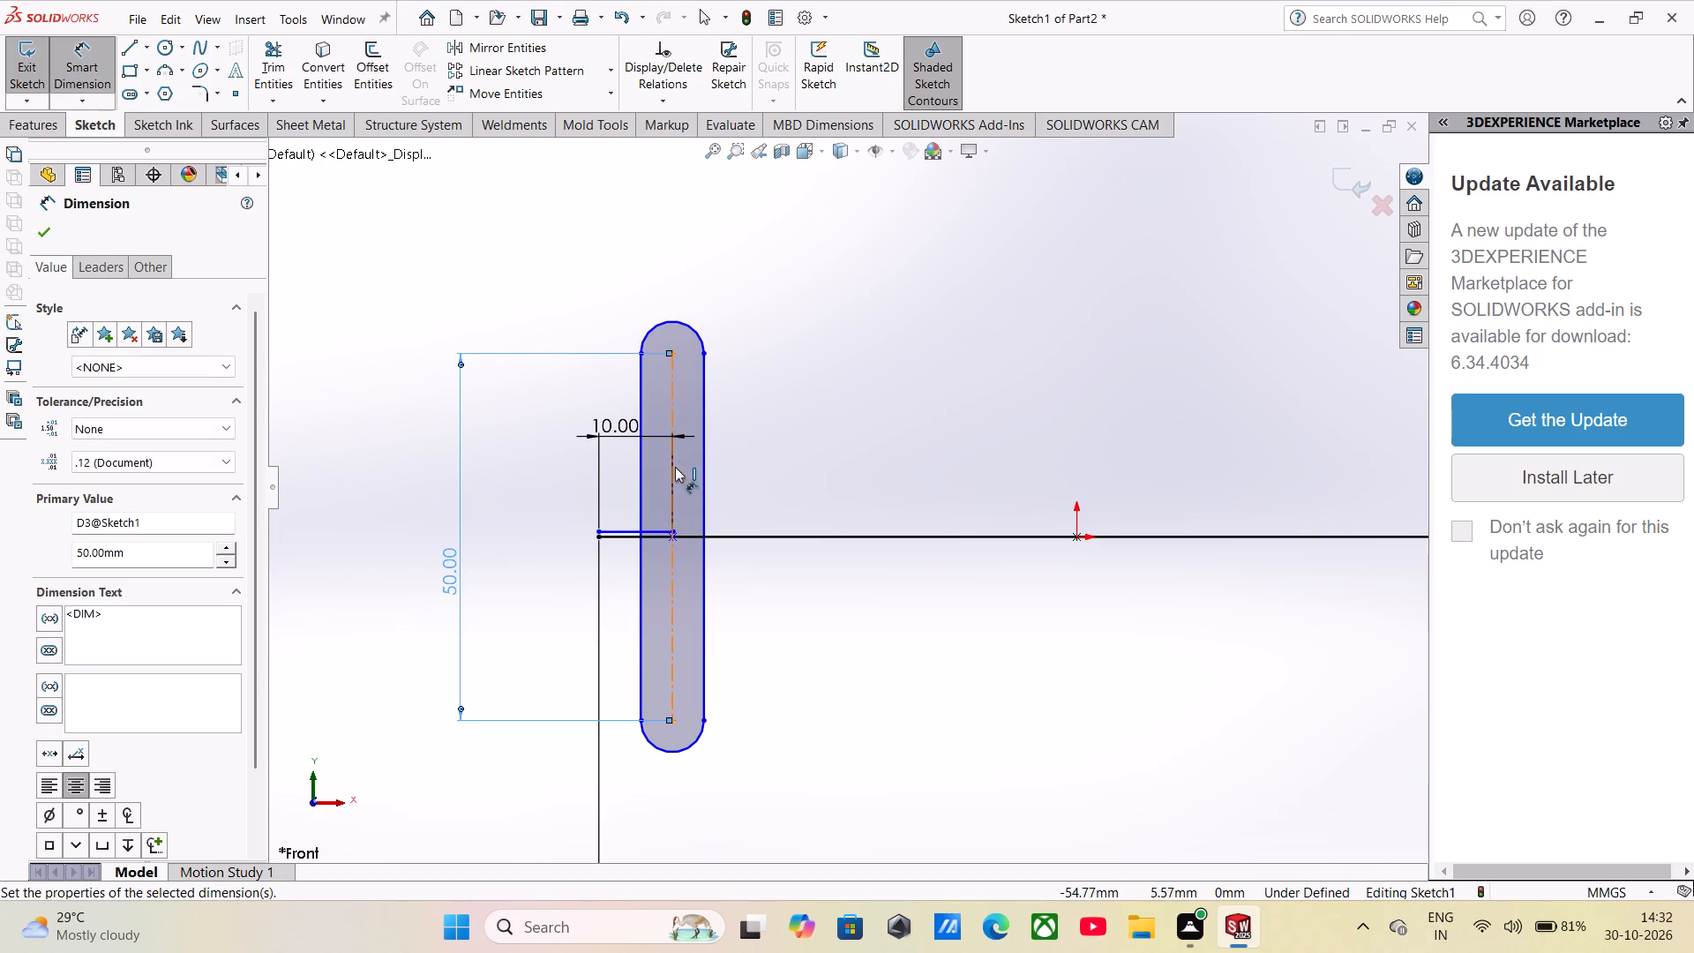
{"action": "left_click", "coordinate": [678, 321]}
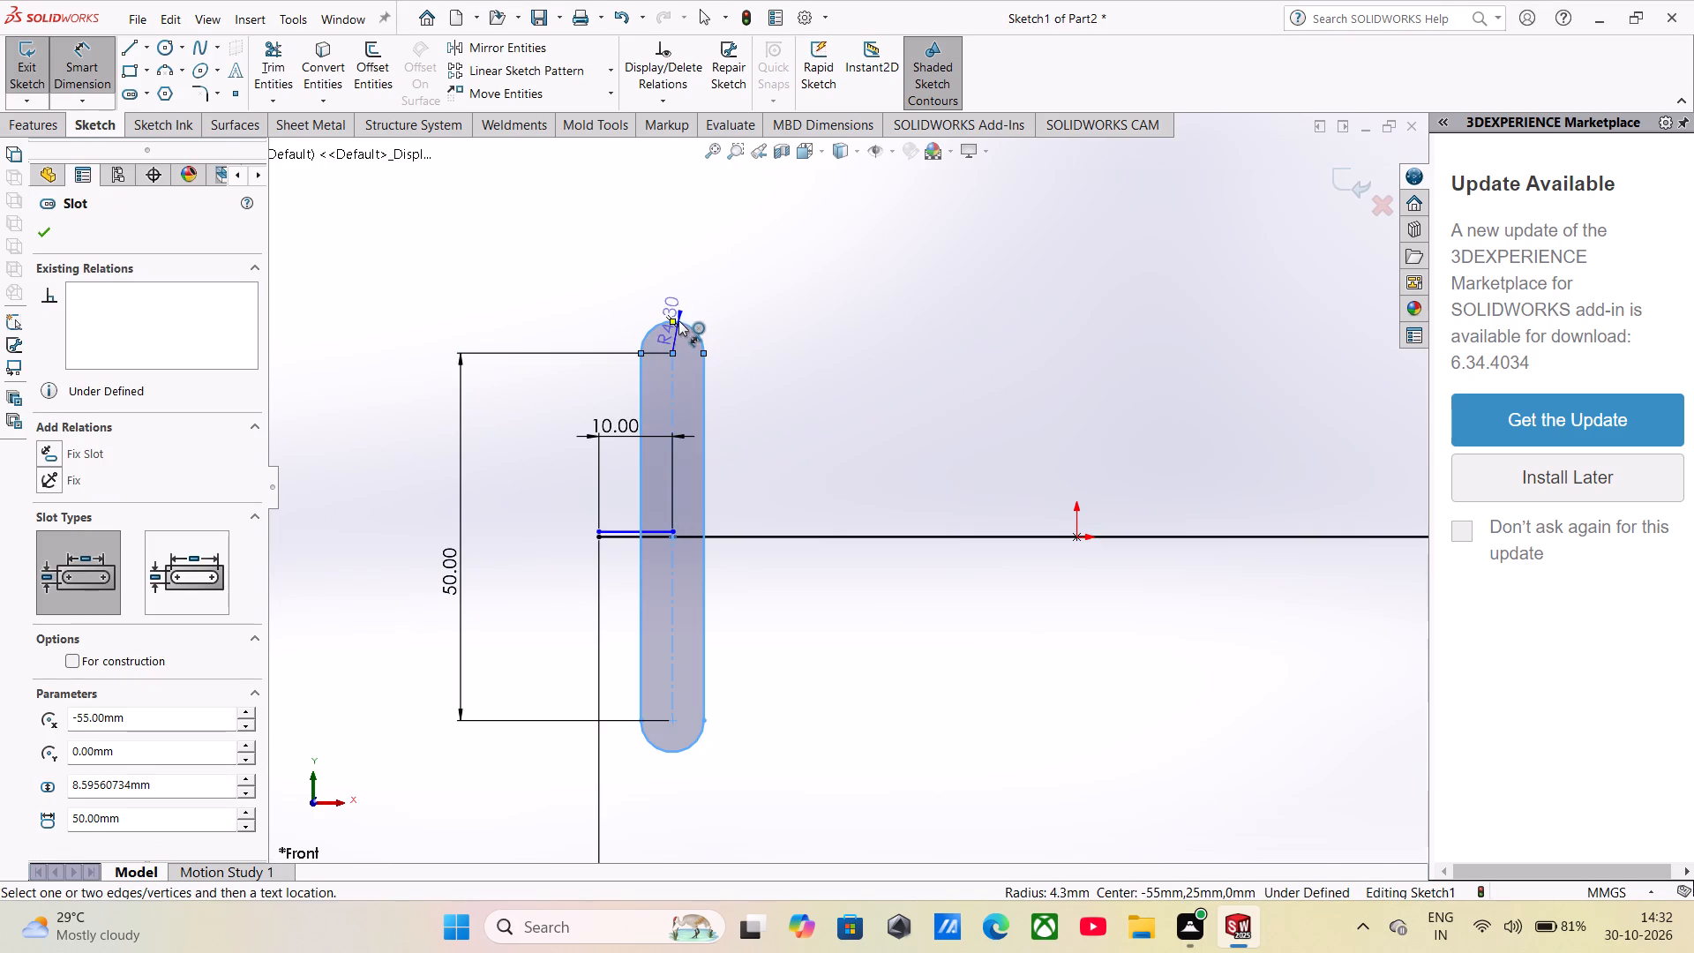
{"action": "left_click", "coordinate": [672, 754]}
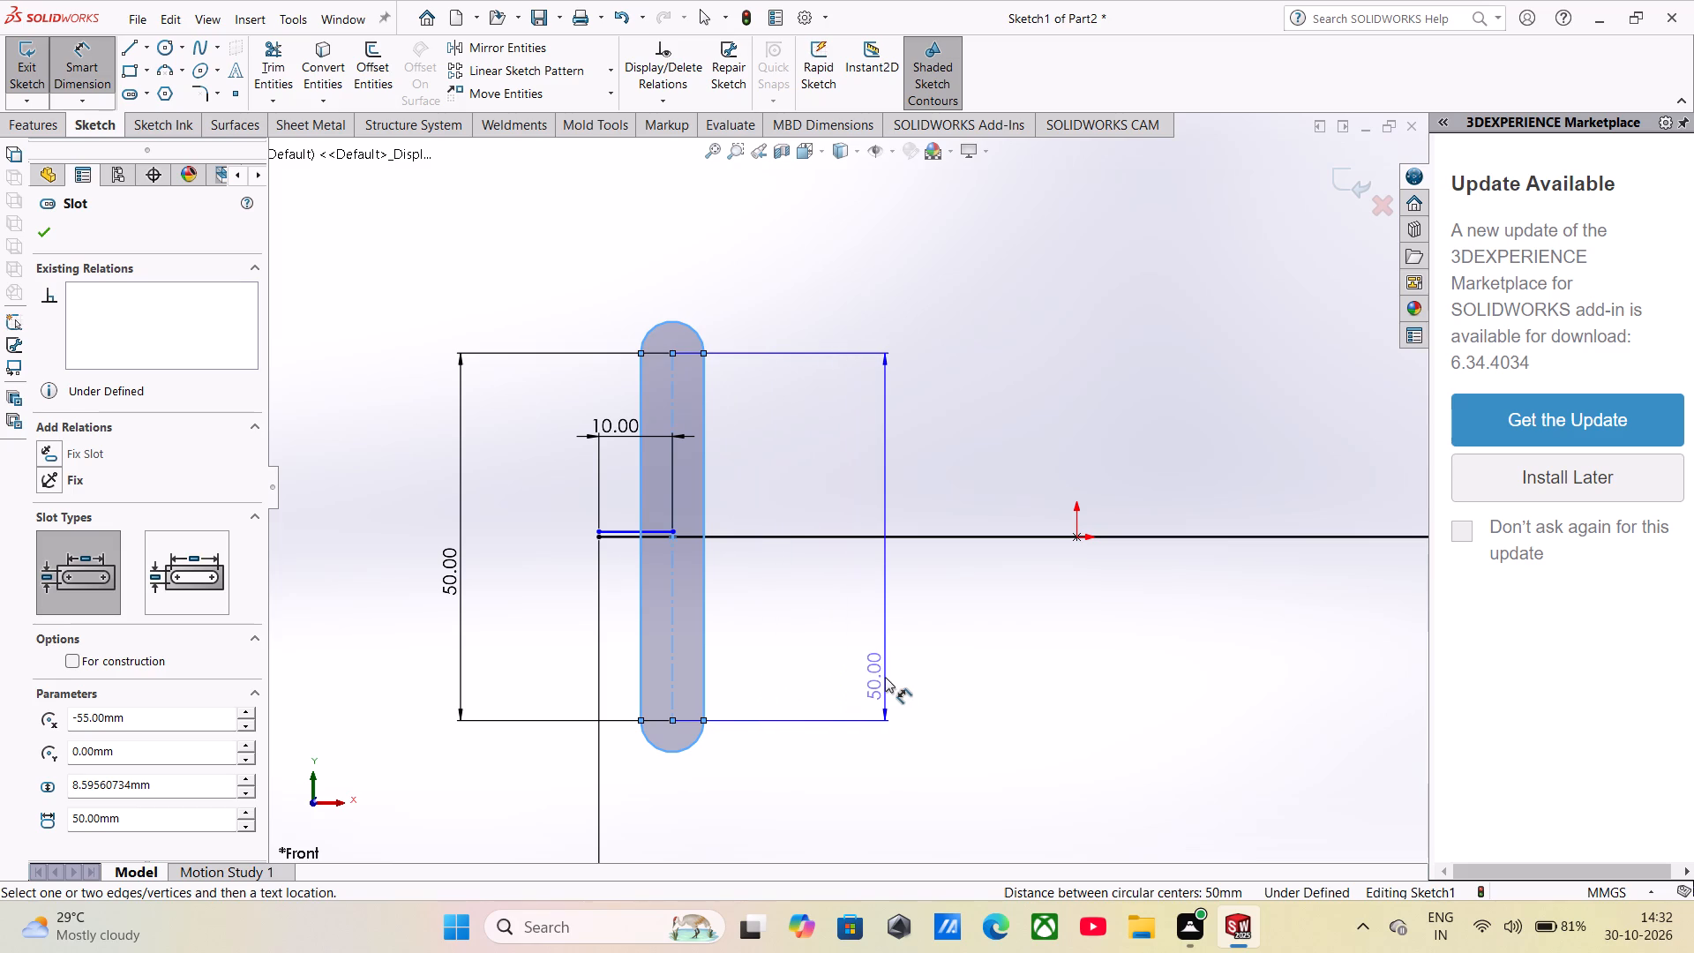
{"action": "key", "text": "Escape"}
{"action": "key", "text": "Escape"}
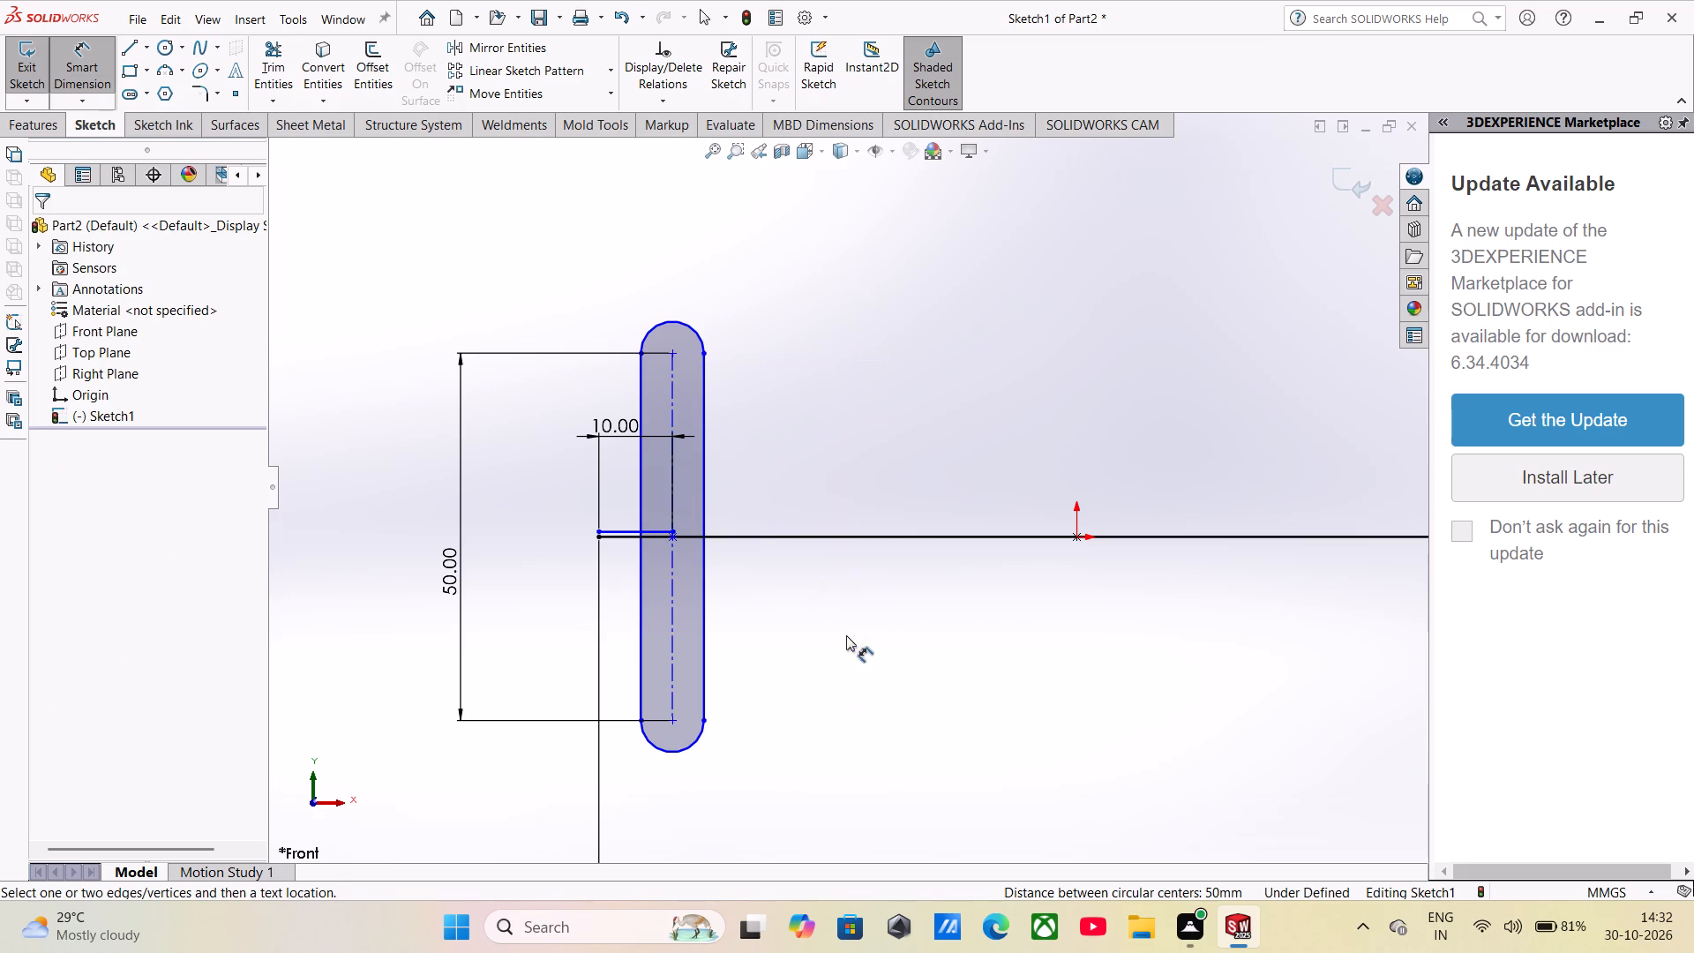
Dimension the radius of the vertical slot's upper end arc as 10 mm.
{"action": "scroll", "coordinate": [684, 386], "scroll_direction": "down", "scroll_amount": 1}
{"action": "scroll", "coordinate": [678, 600], "scroll_direction": "down", "scroll_amount": 6}
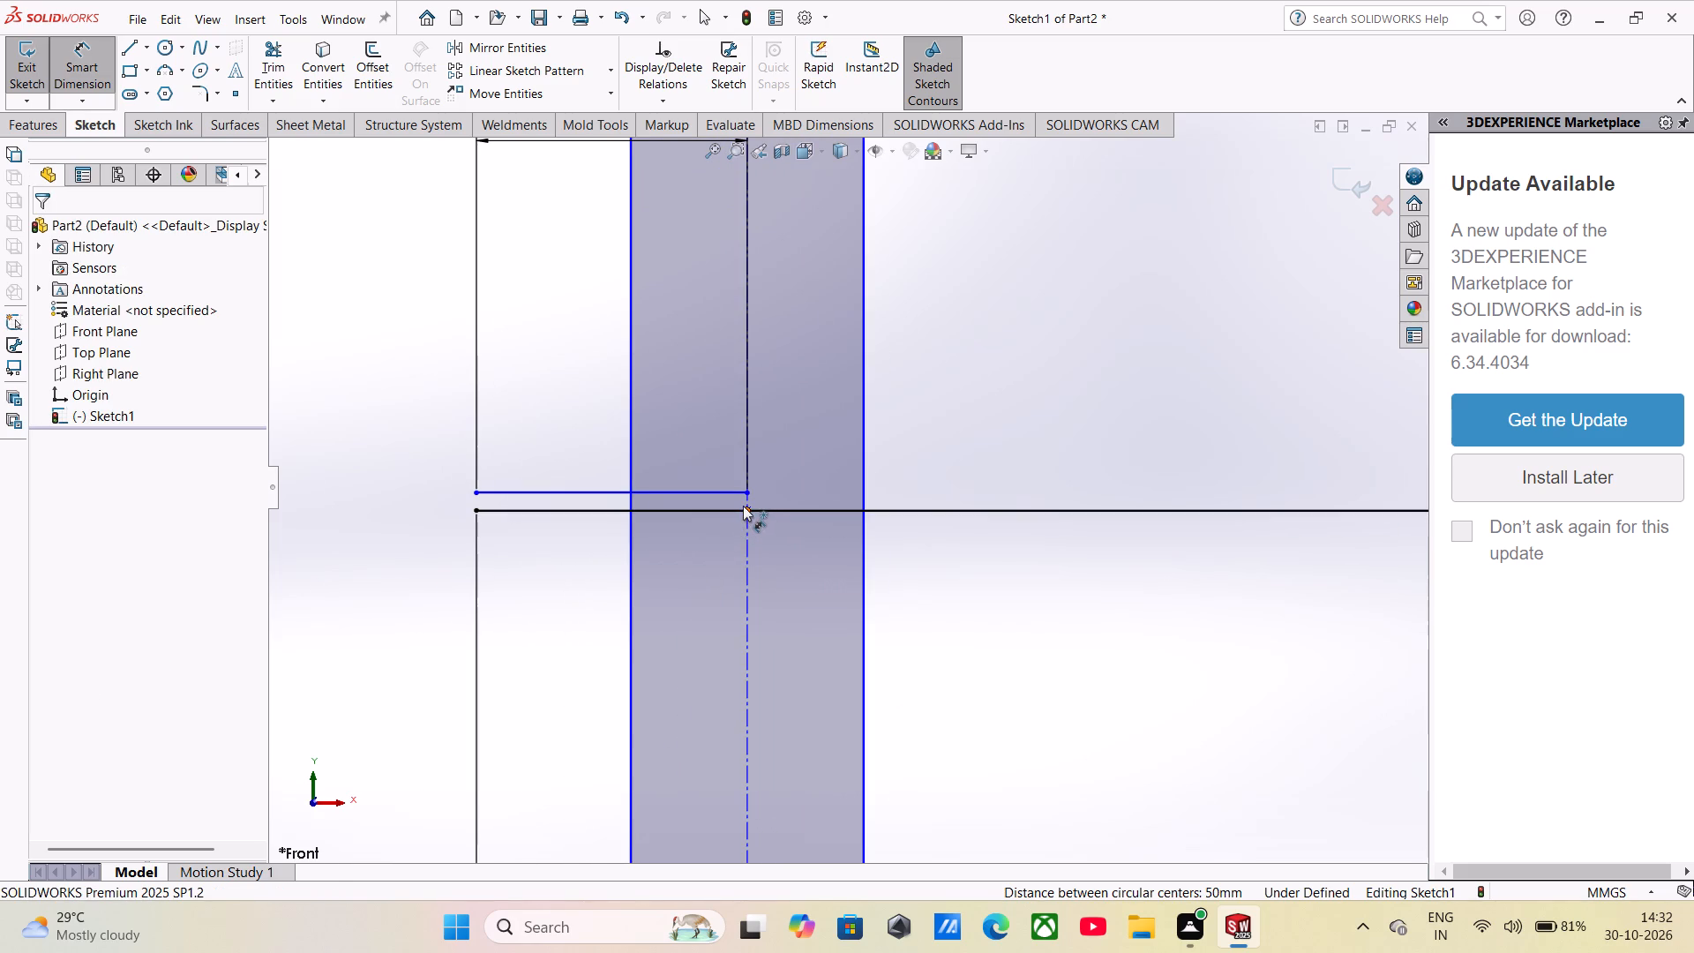
{"action": "scroll", "coordinate": [706, 505], "scroll_direction": "up", "scroll_amount": 3}
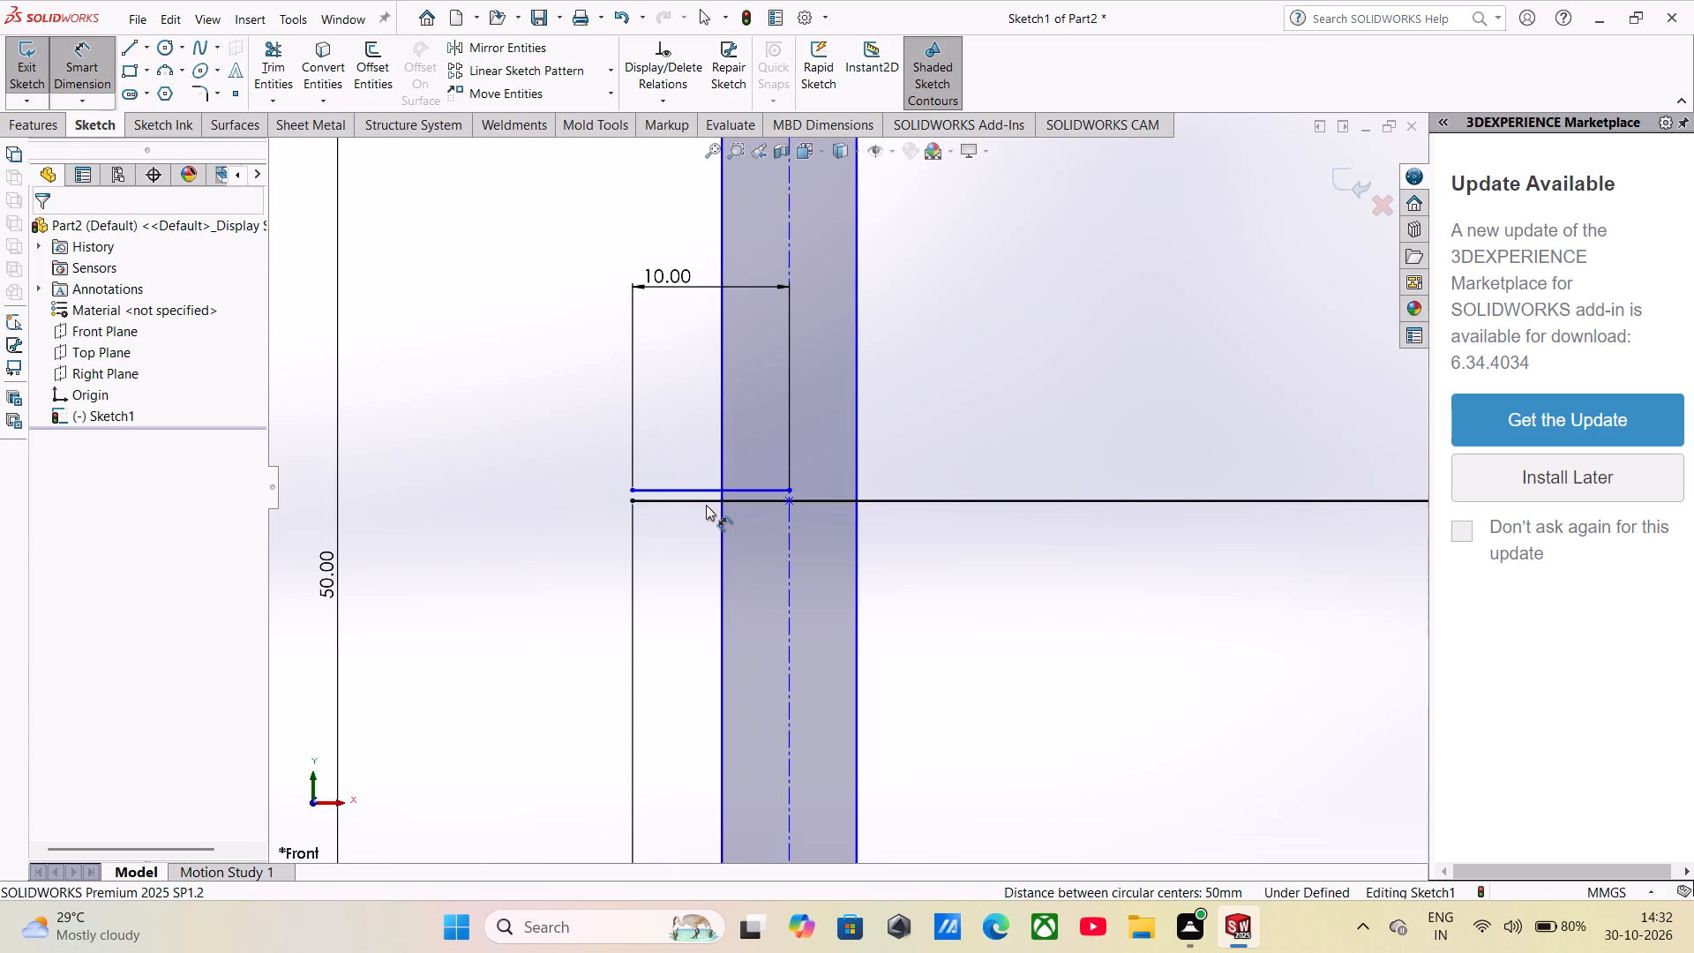
{"action": "scroll", "coordinate": [784, 438], "scroll_direction": "down", "scroll_amount": 5}
{"action": "scroll", "coordinate": [791, 454], "scroll_direction": "up", "scroll_amount": 3}
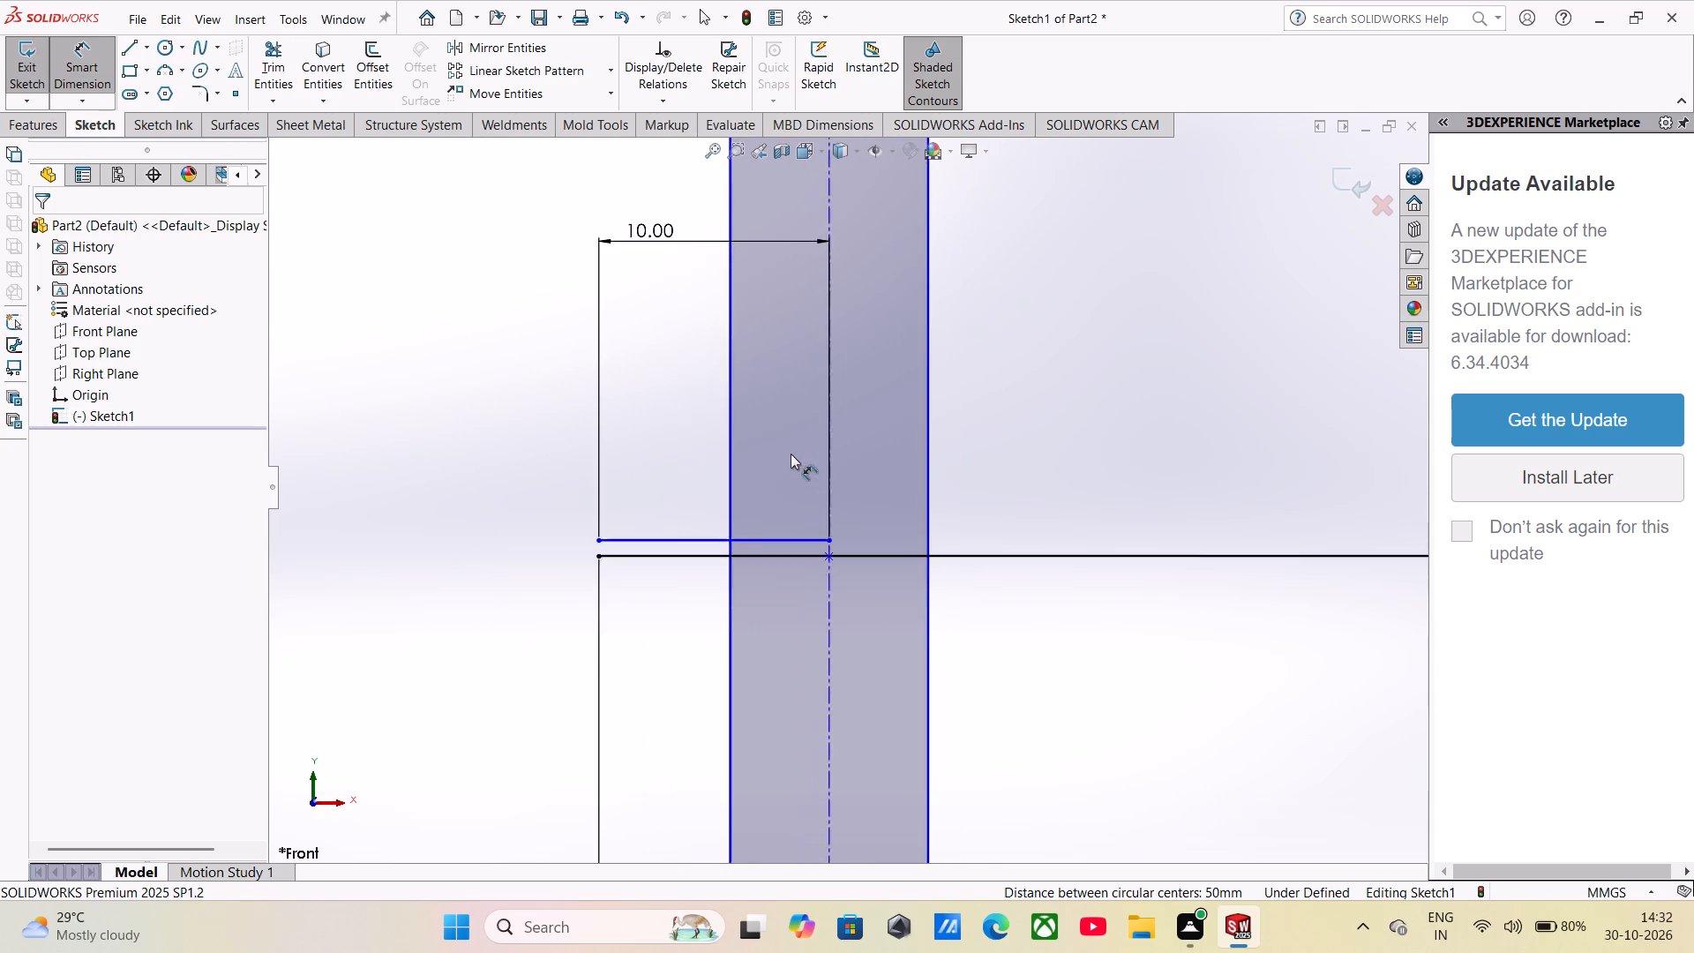
{"action": "scroll", "coordinate": [791, 454], "scroll_direction": "up", "scroll_amount": 7}
{"action": "left_click", "coordinate": [858, 323]}
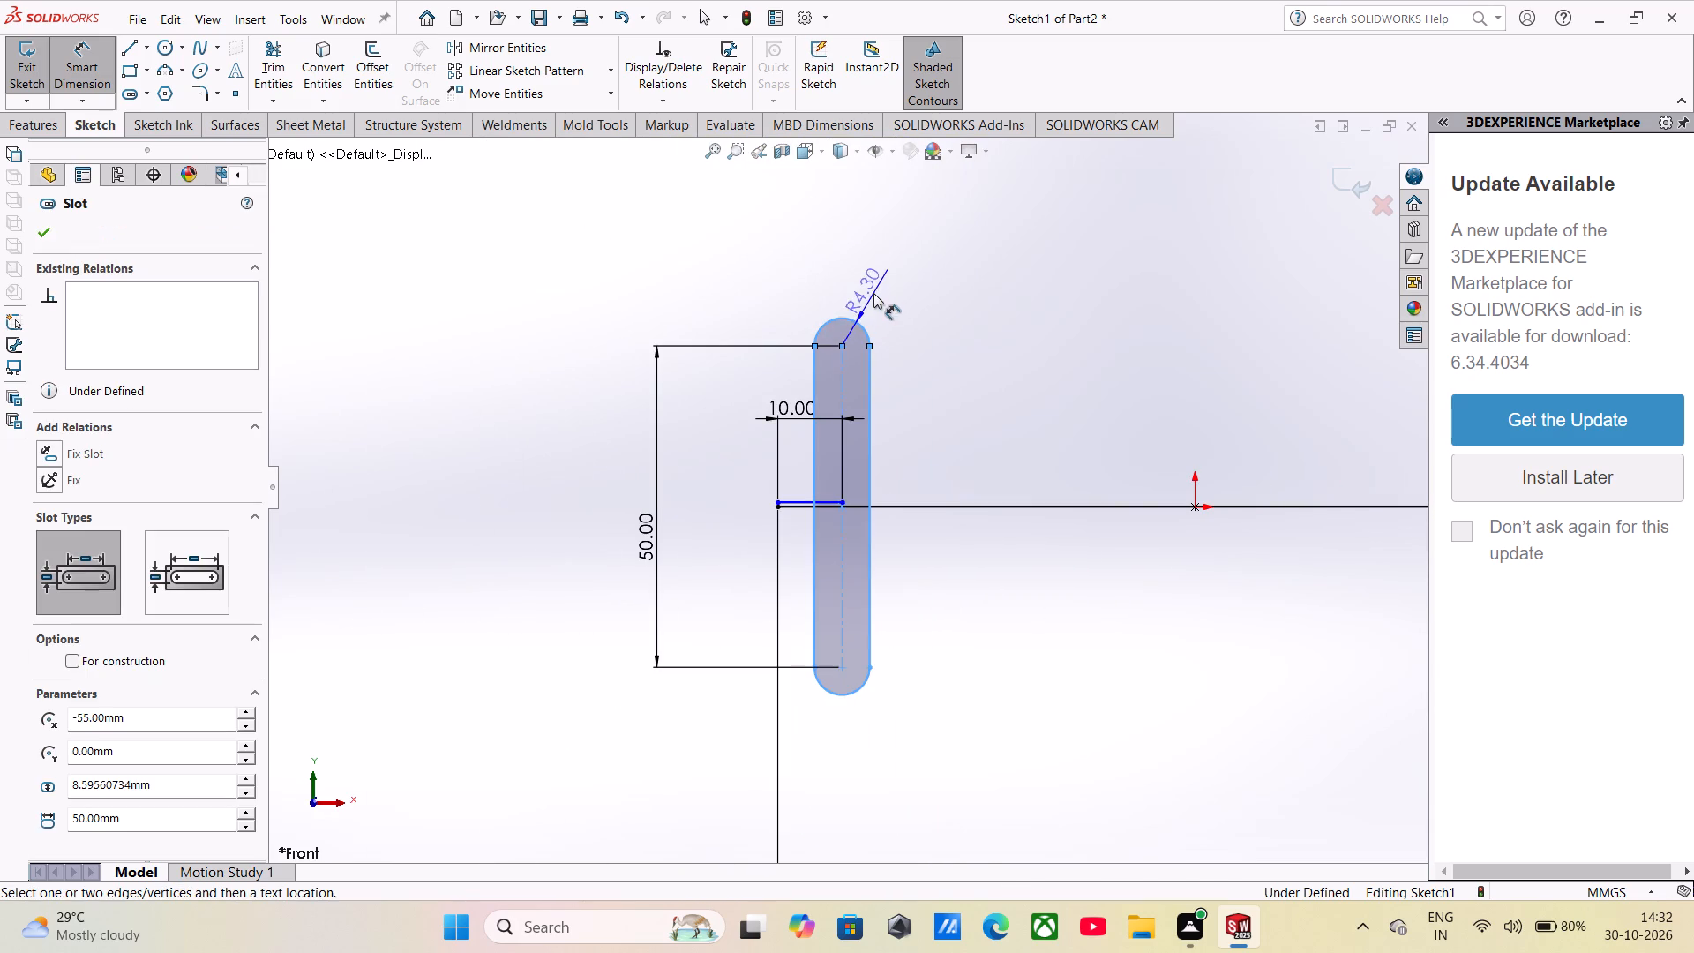
{"action": "left_click", "coordinate": [898, 270]}
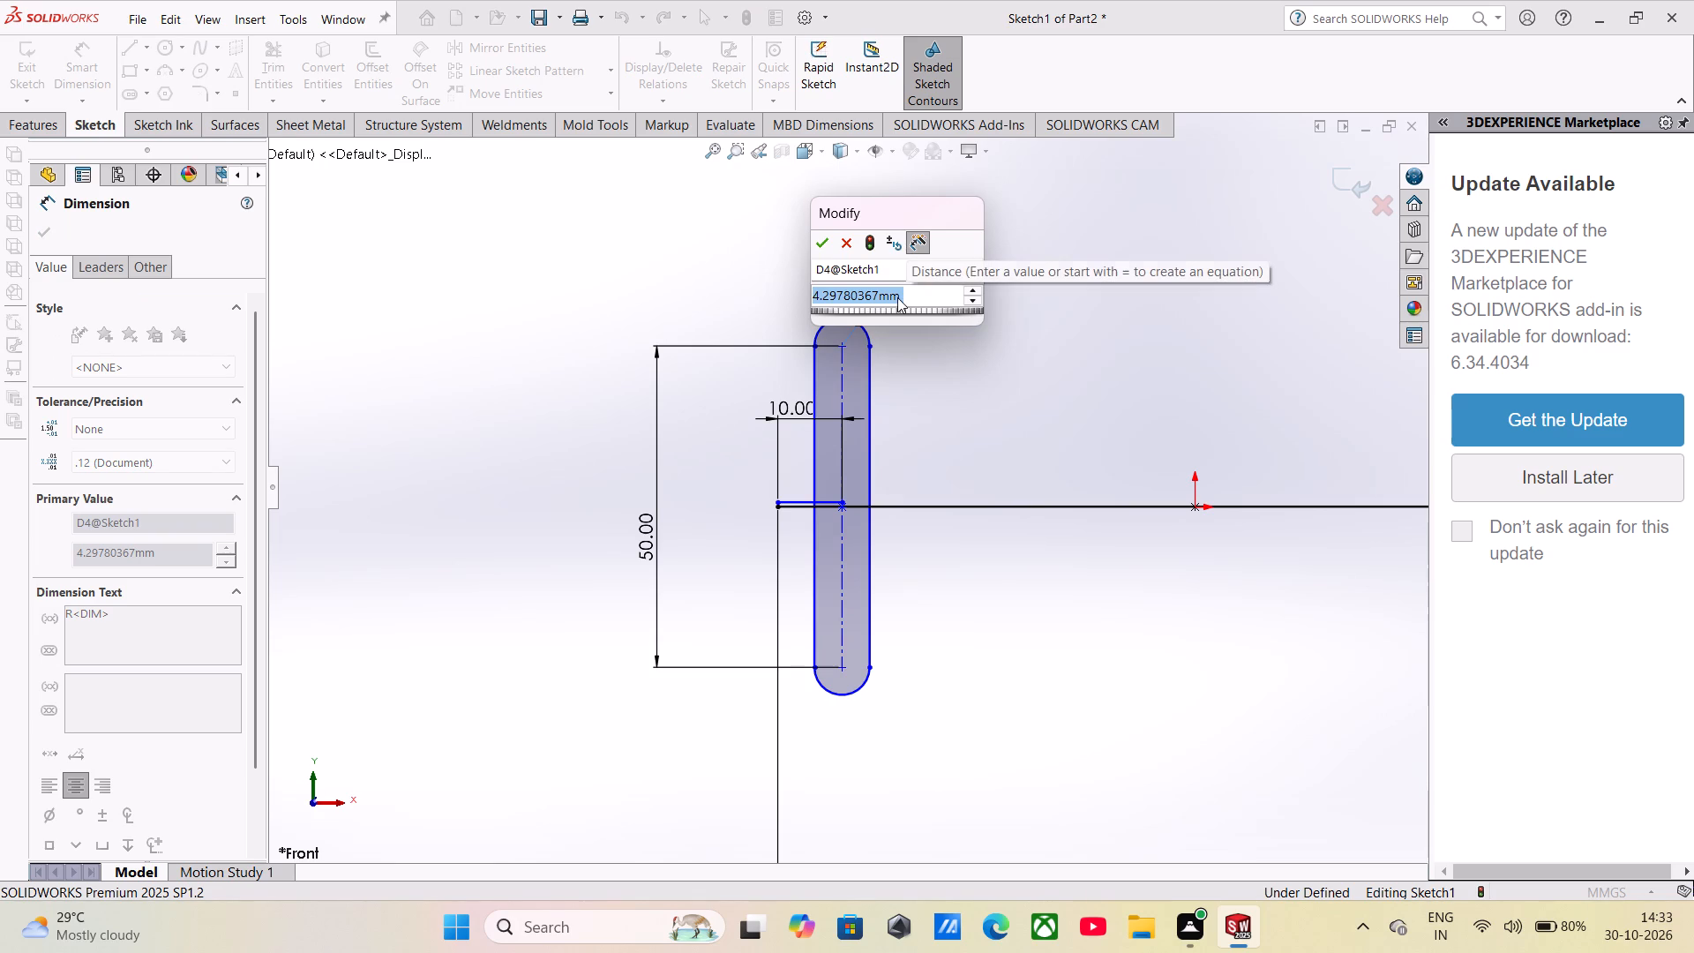
{"action": "type", "text": "10"}
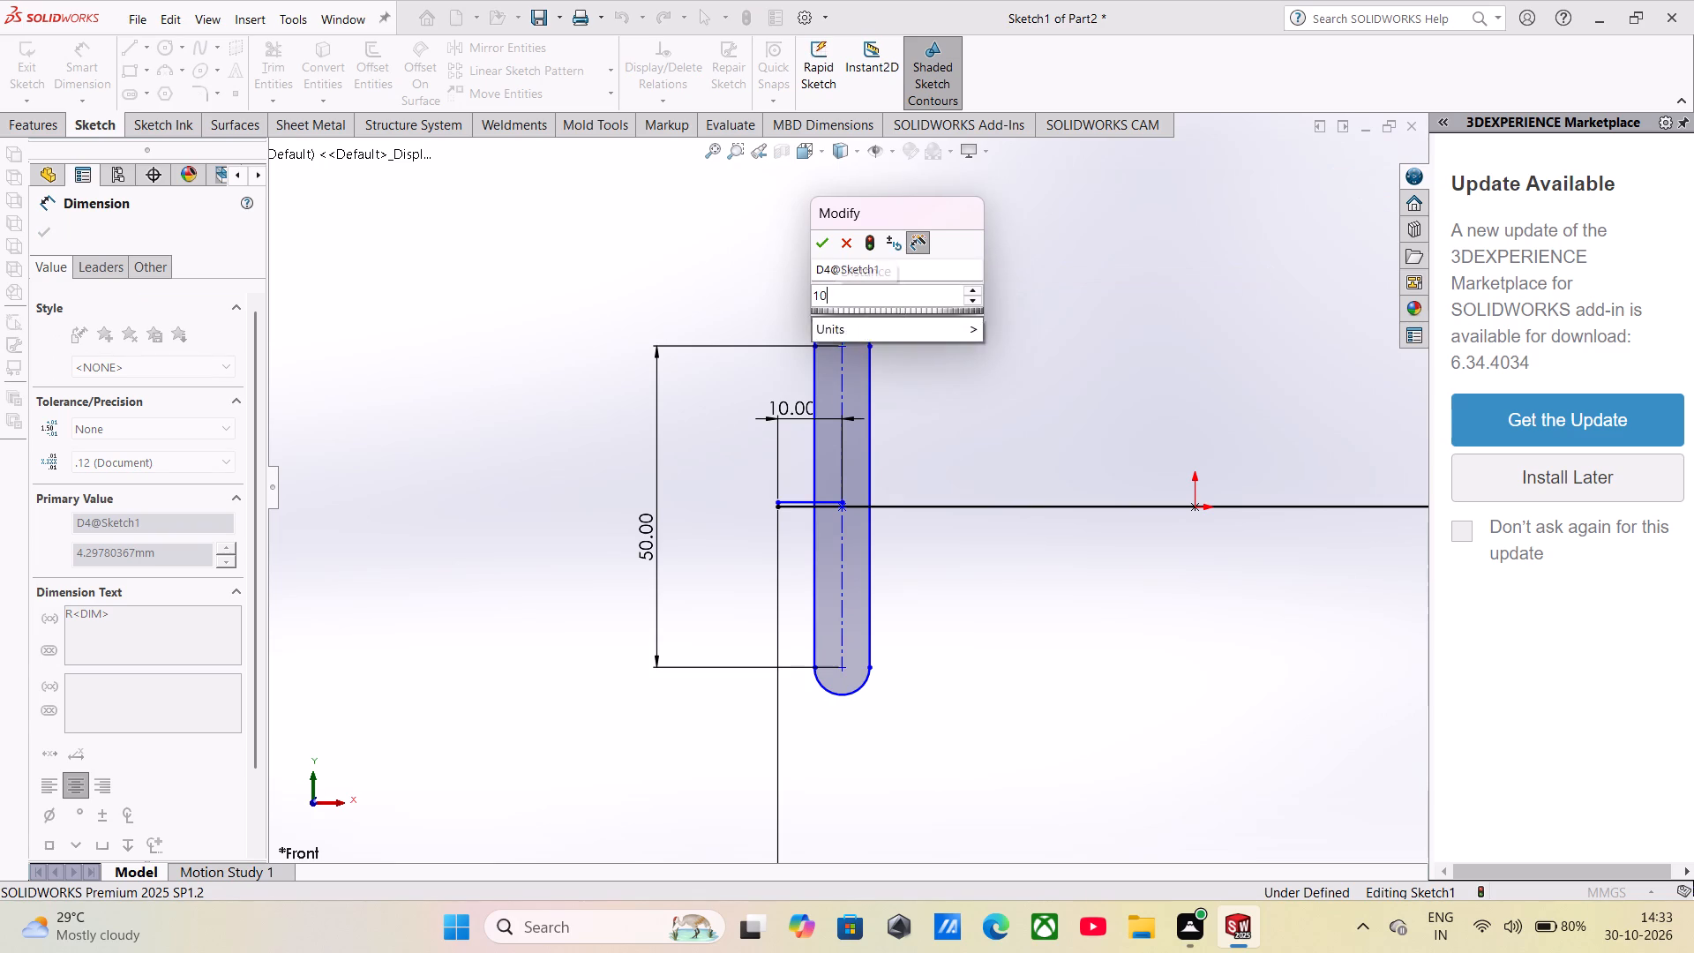
{"action": "key", "text": "Return"}
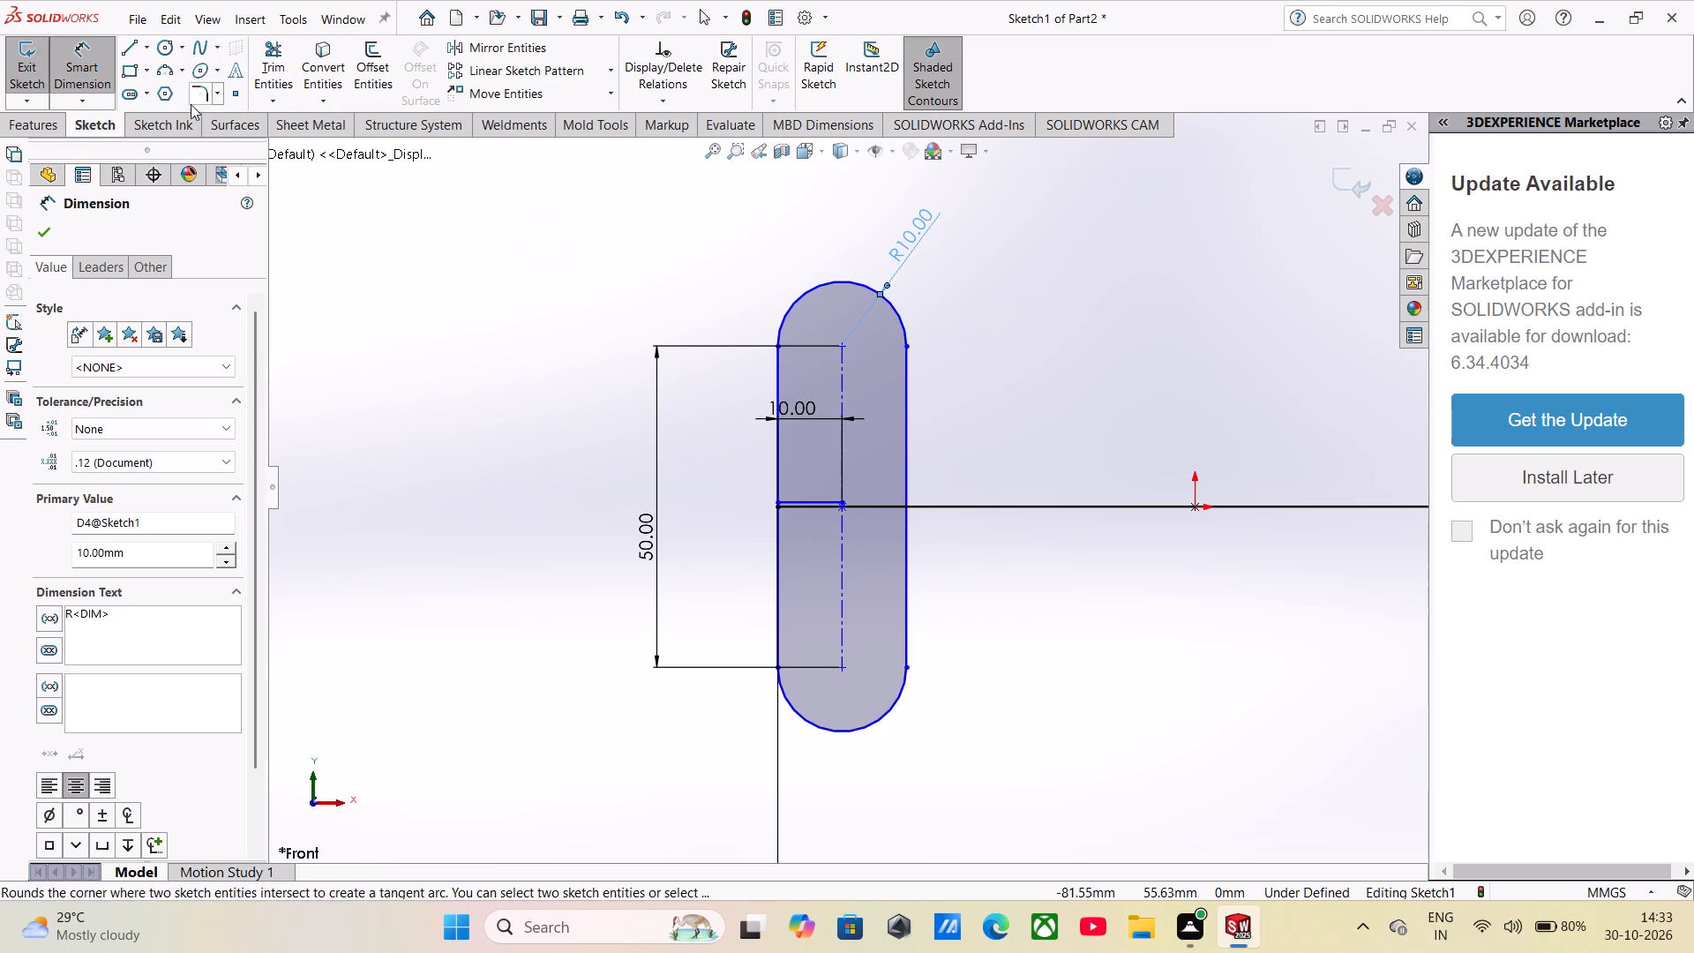
Sketch a second vertical centerpoint straight slot about 8.3 mm wide, sharing the first slot's centre point and 50 mm arc-centre spacing.
{"action": "left_click", "coordinate": [146, 96]}
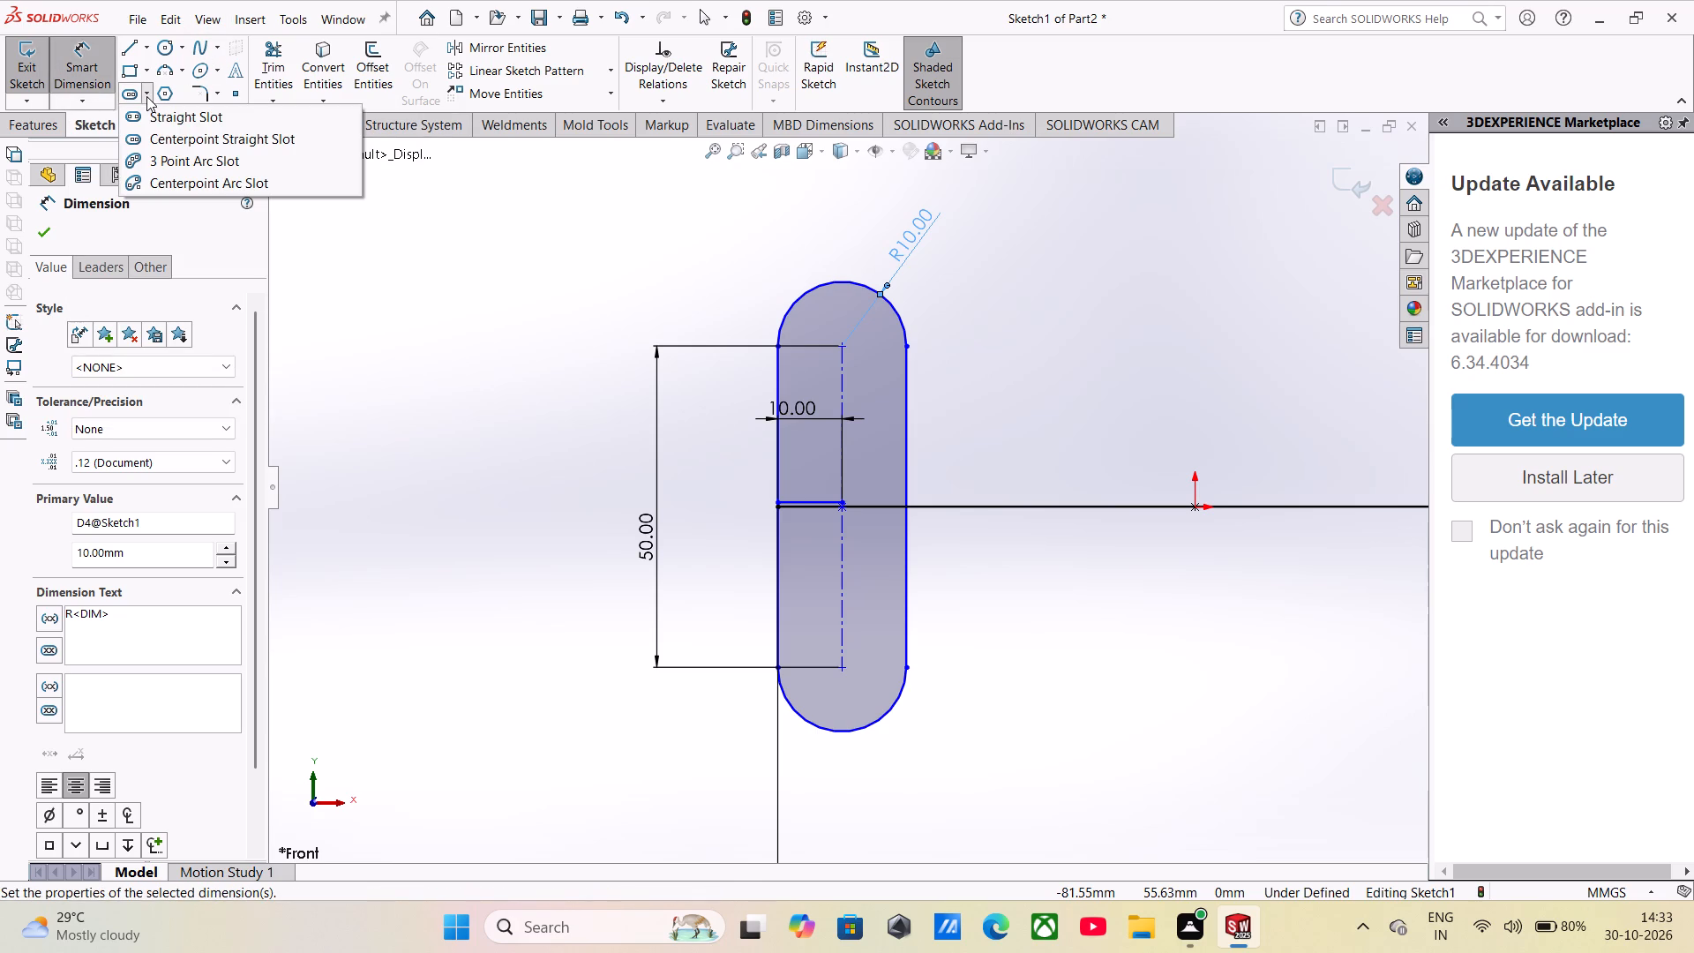
{"action": "left_click", "coordinate": [167, 140]}
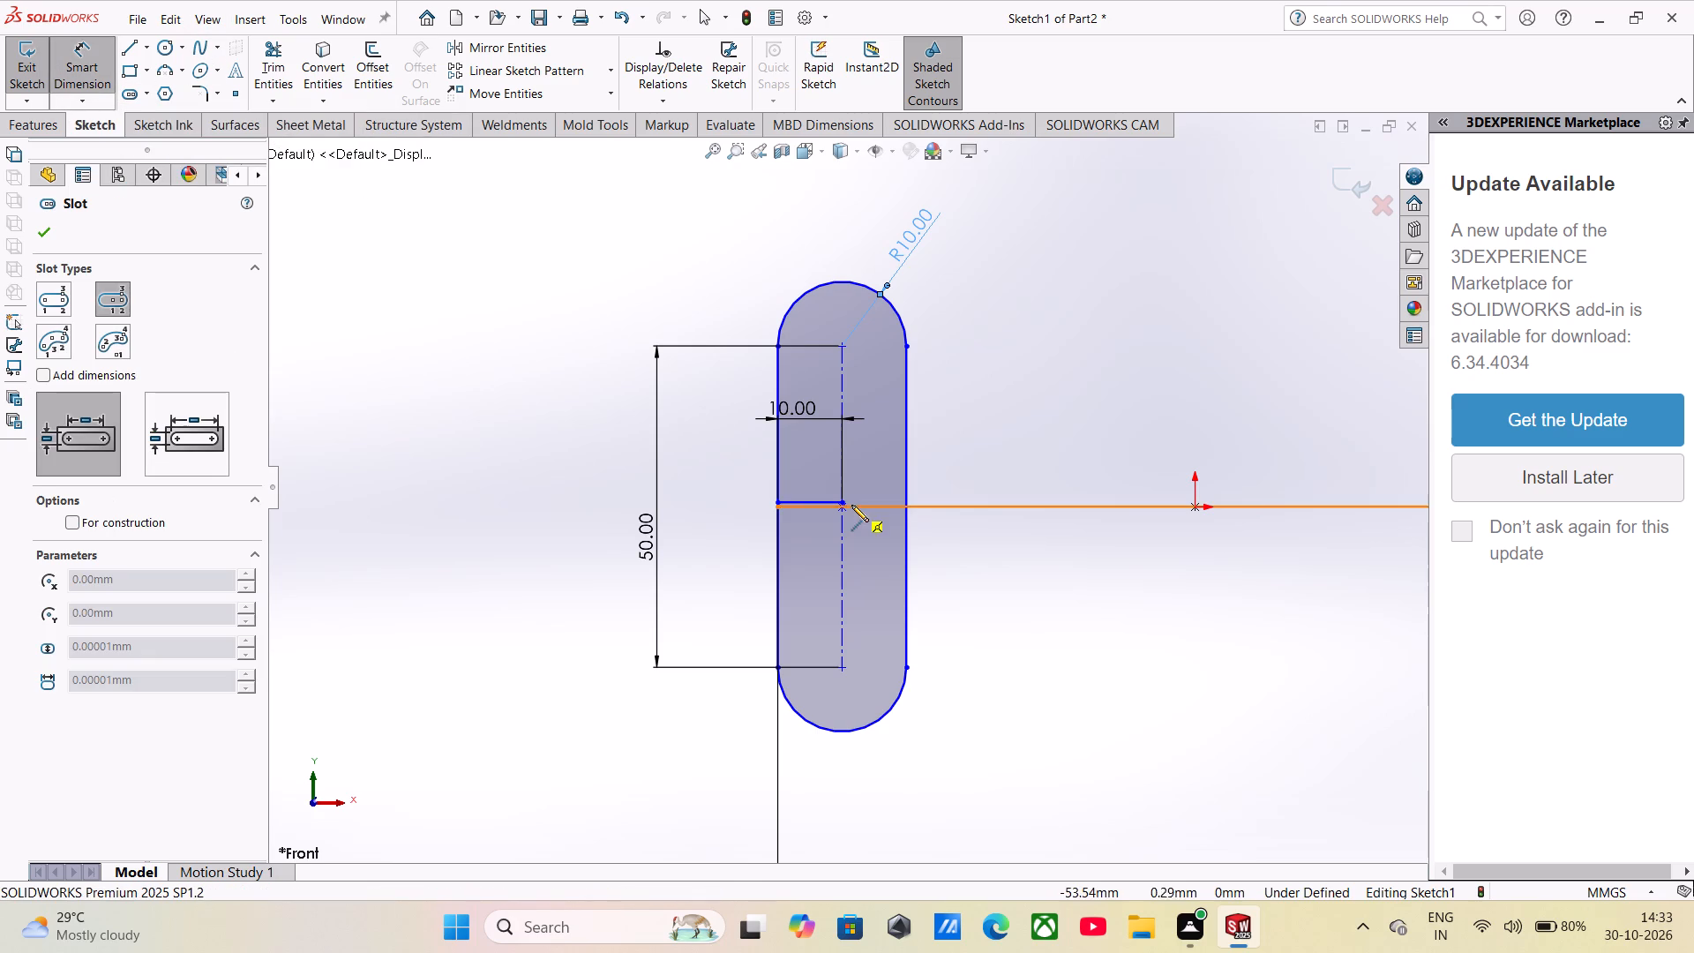
{"action": "left_click", "coordinate": [842, 507]}
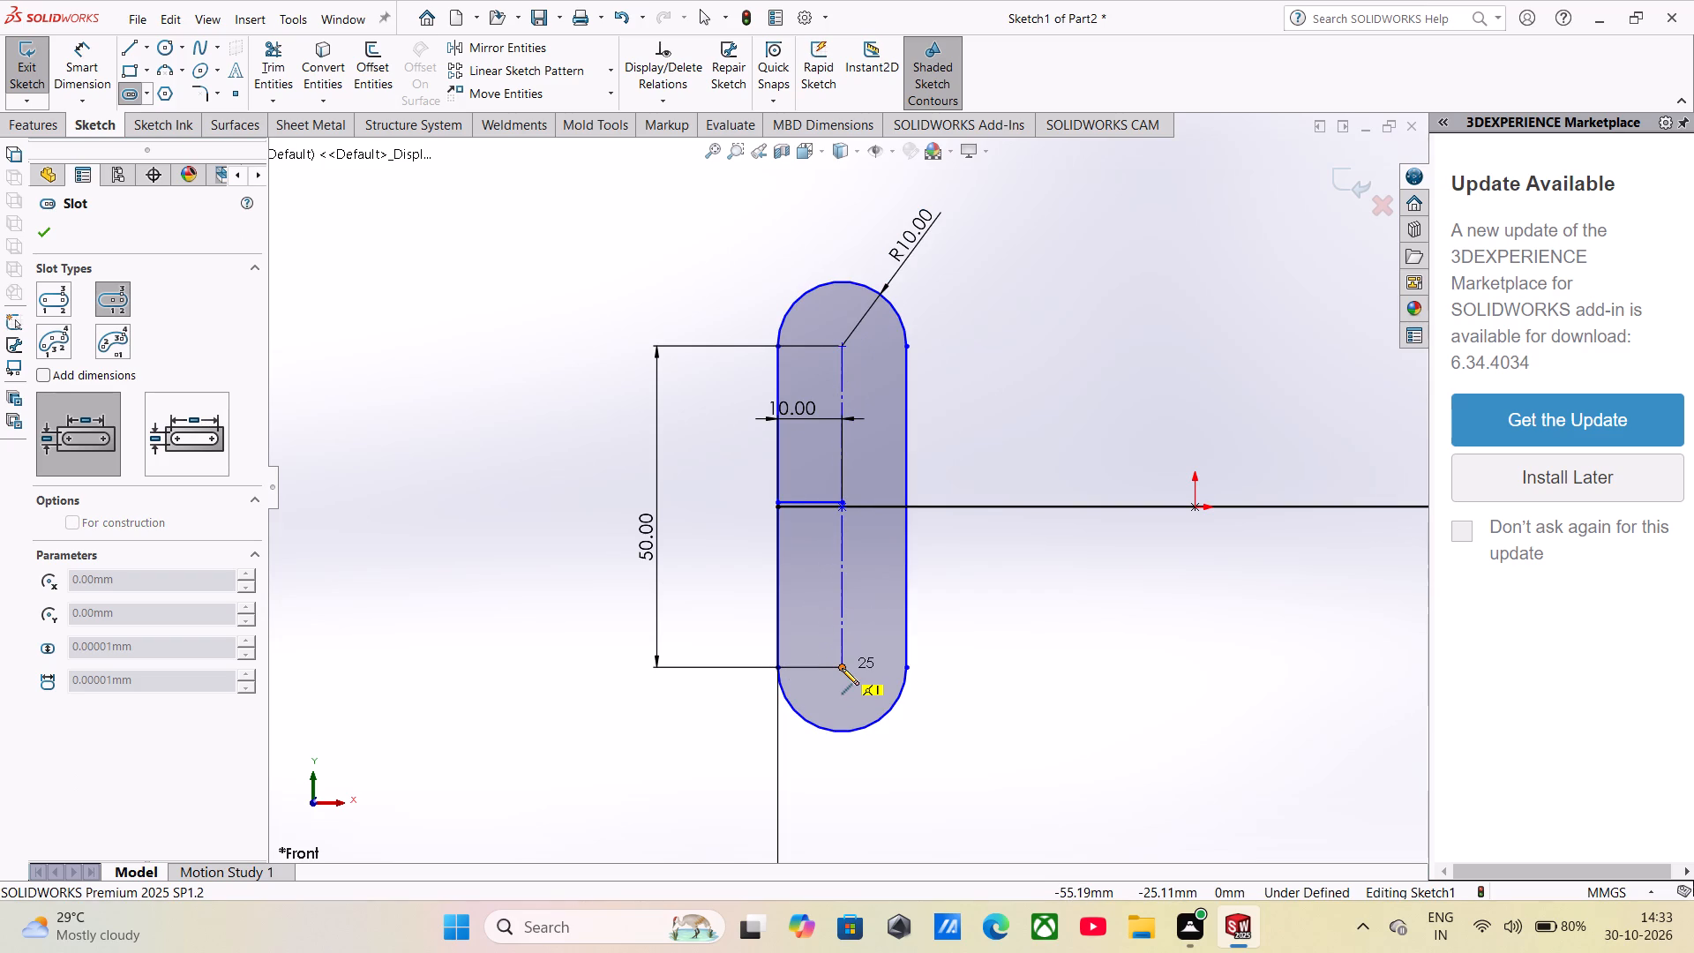
{"action": "left_click", "coordinate": [842, 668]}
{"action": "left_click", "coordinate": [815, 679]}
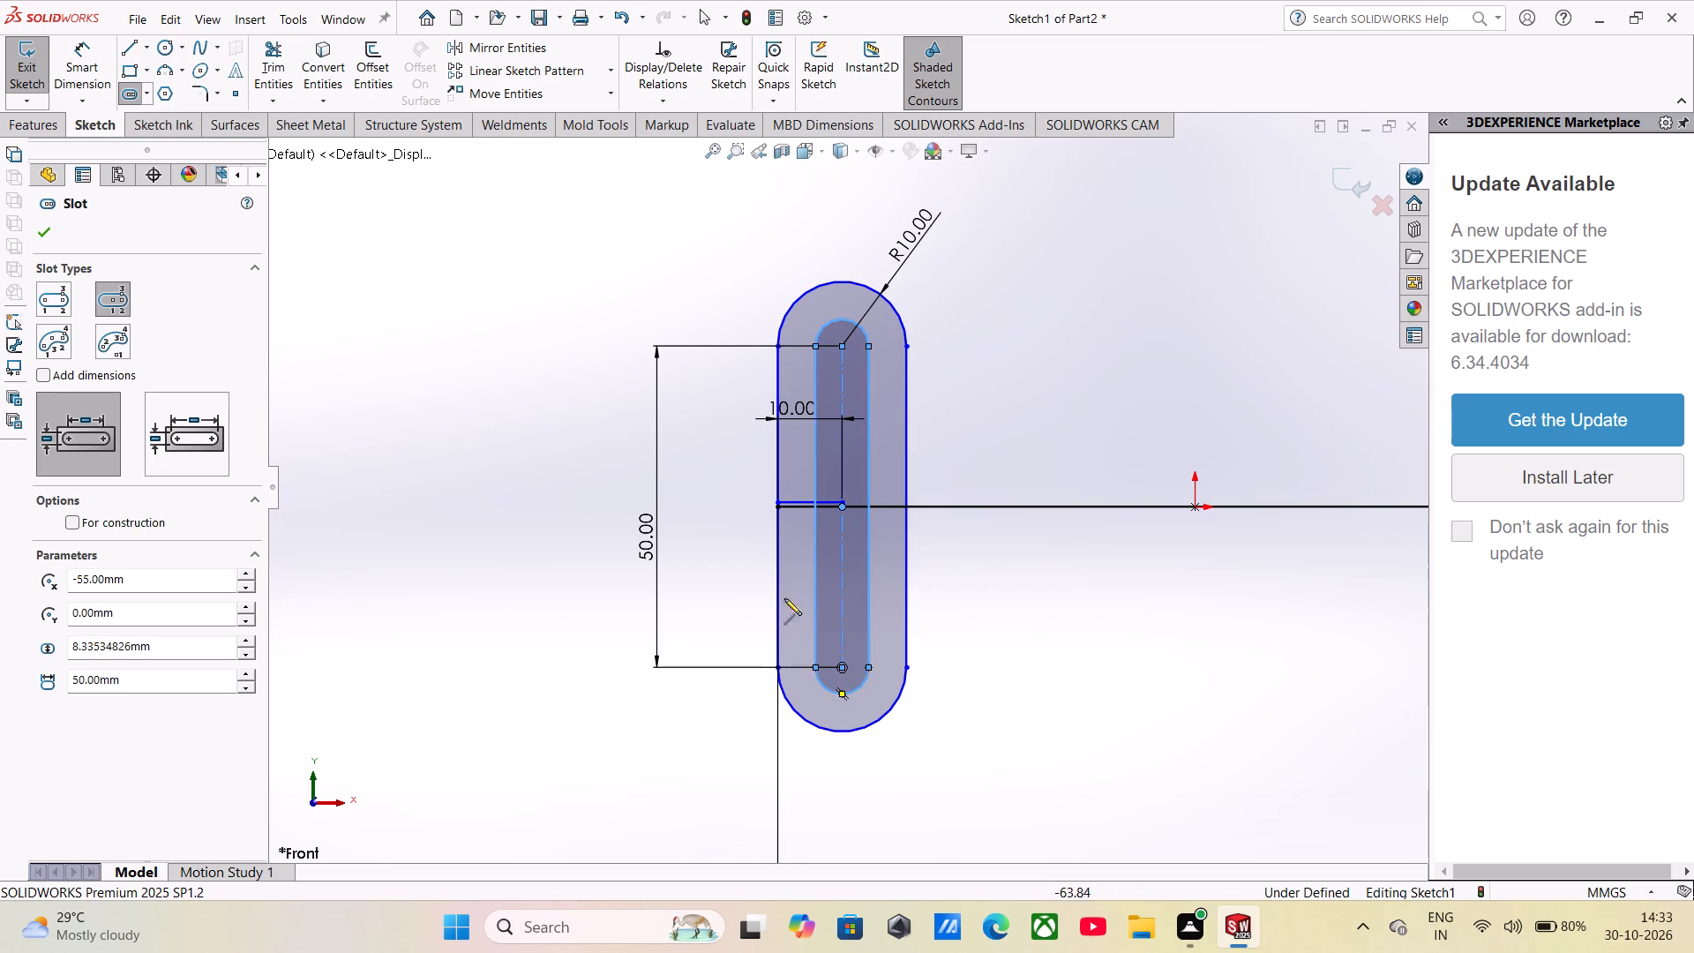
Dimension the radius of the second slot's upper end arc as 15 mm.
{"action": "scroll", "coordinate": [870, 481], "scroll_direction": "down", "scroll_amount": 2}
{"action": "left_click", "coordinate": [91, 67]}
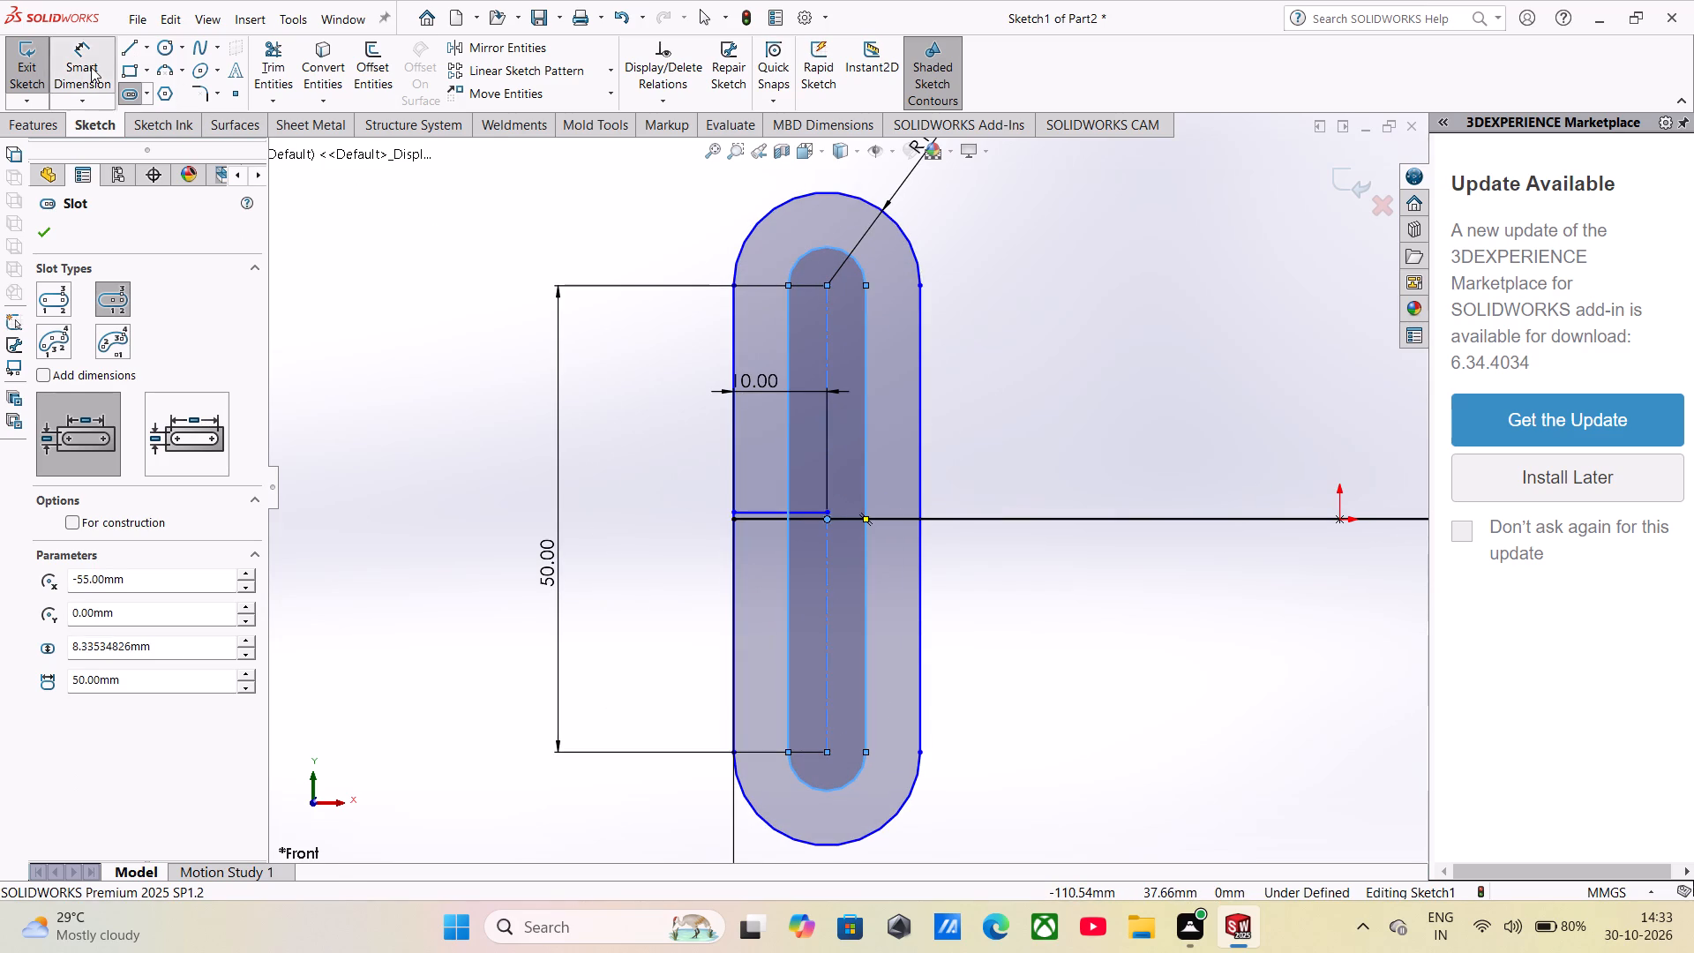
{"action": "left_click", "coordinate": [860, 266]}
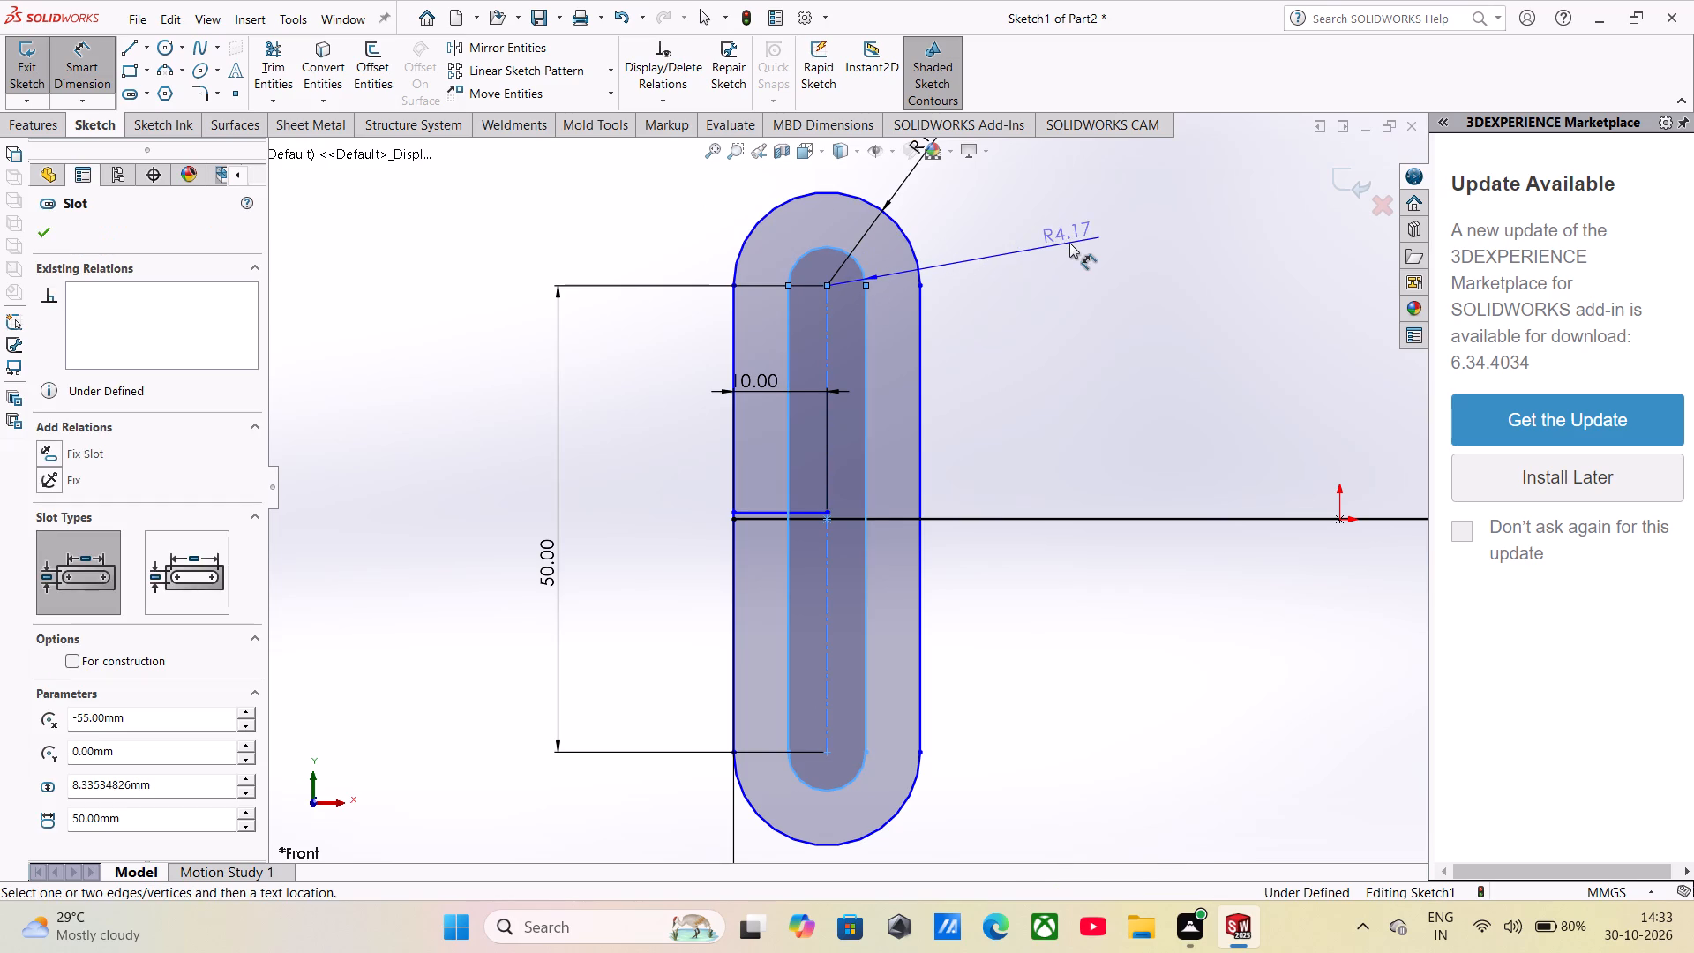
{"action": "left_click", "coordinate": [1069, 241]}
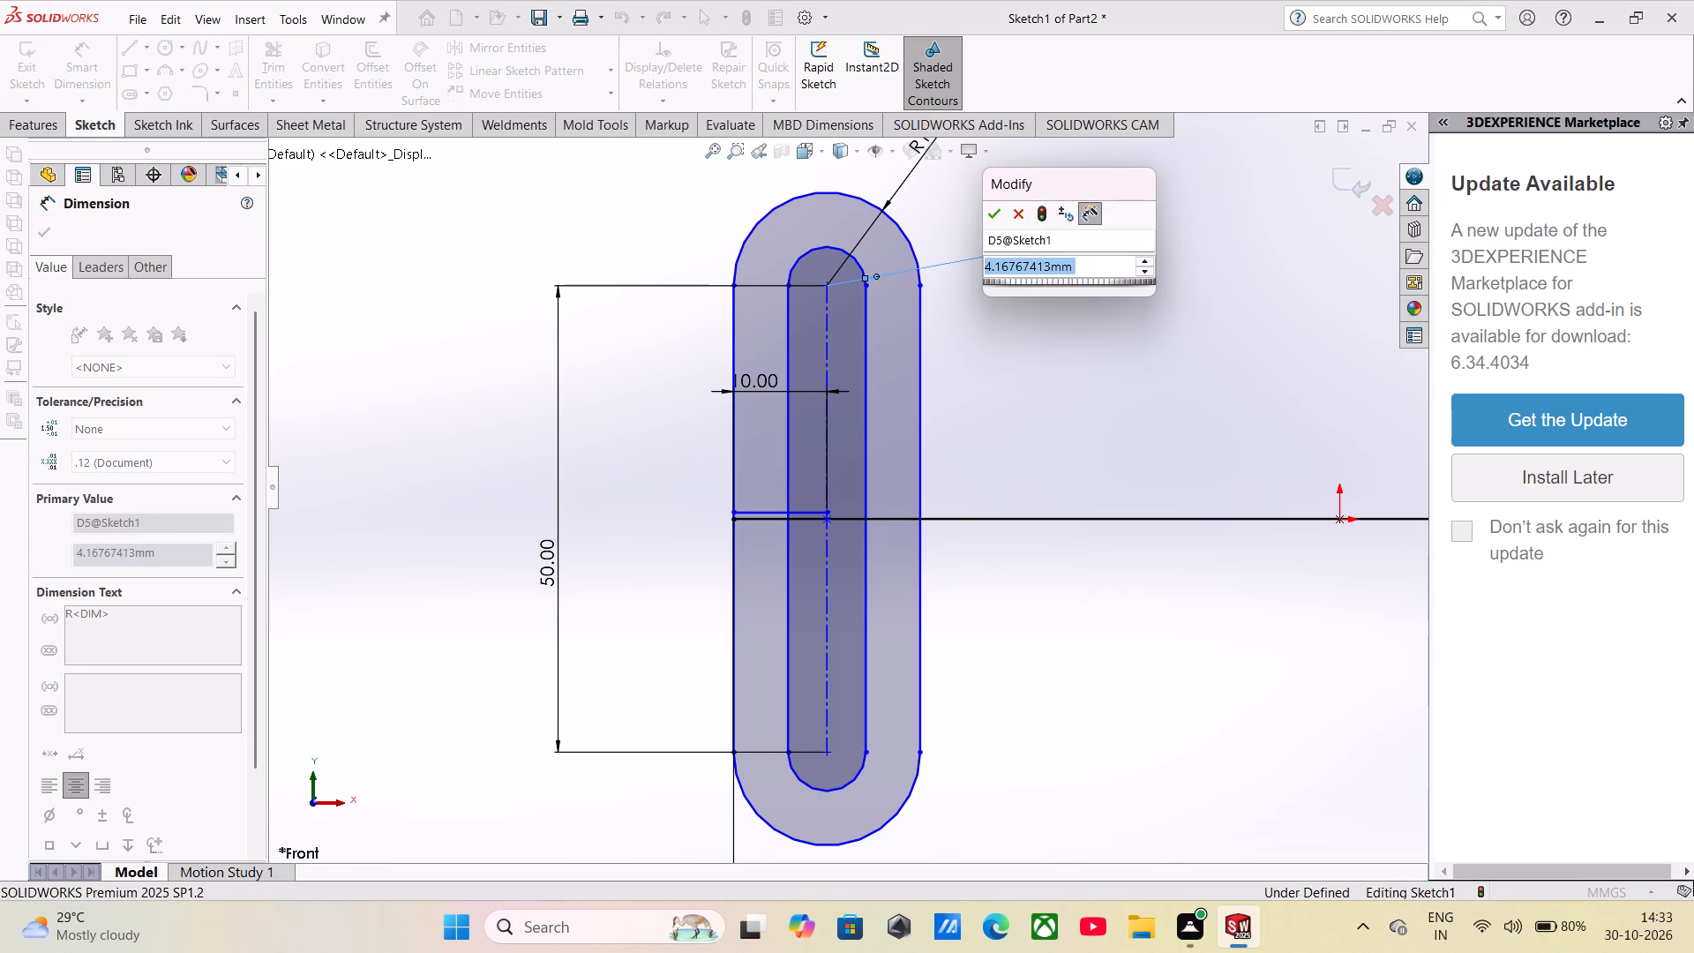
{"action": "scroll", "coordinate": [1068, 238], "scroll_direction": "up", "scroll_amount": 2}
{"action": "scroll", "coordinate": [1068, 238], "scroll_direction": "down", "scroll_amount": 1}
{"action": "type", "text": "15"}
{"action": "key", "text": "Return"}
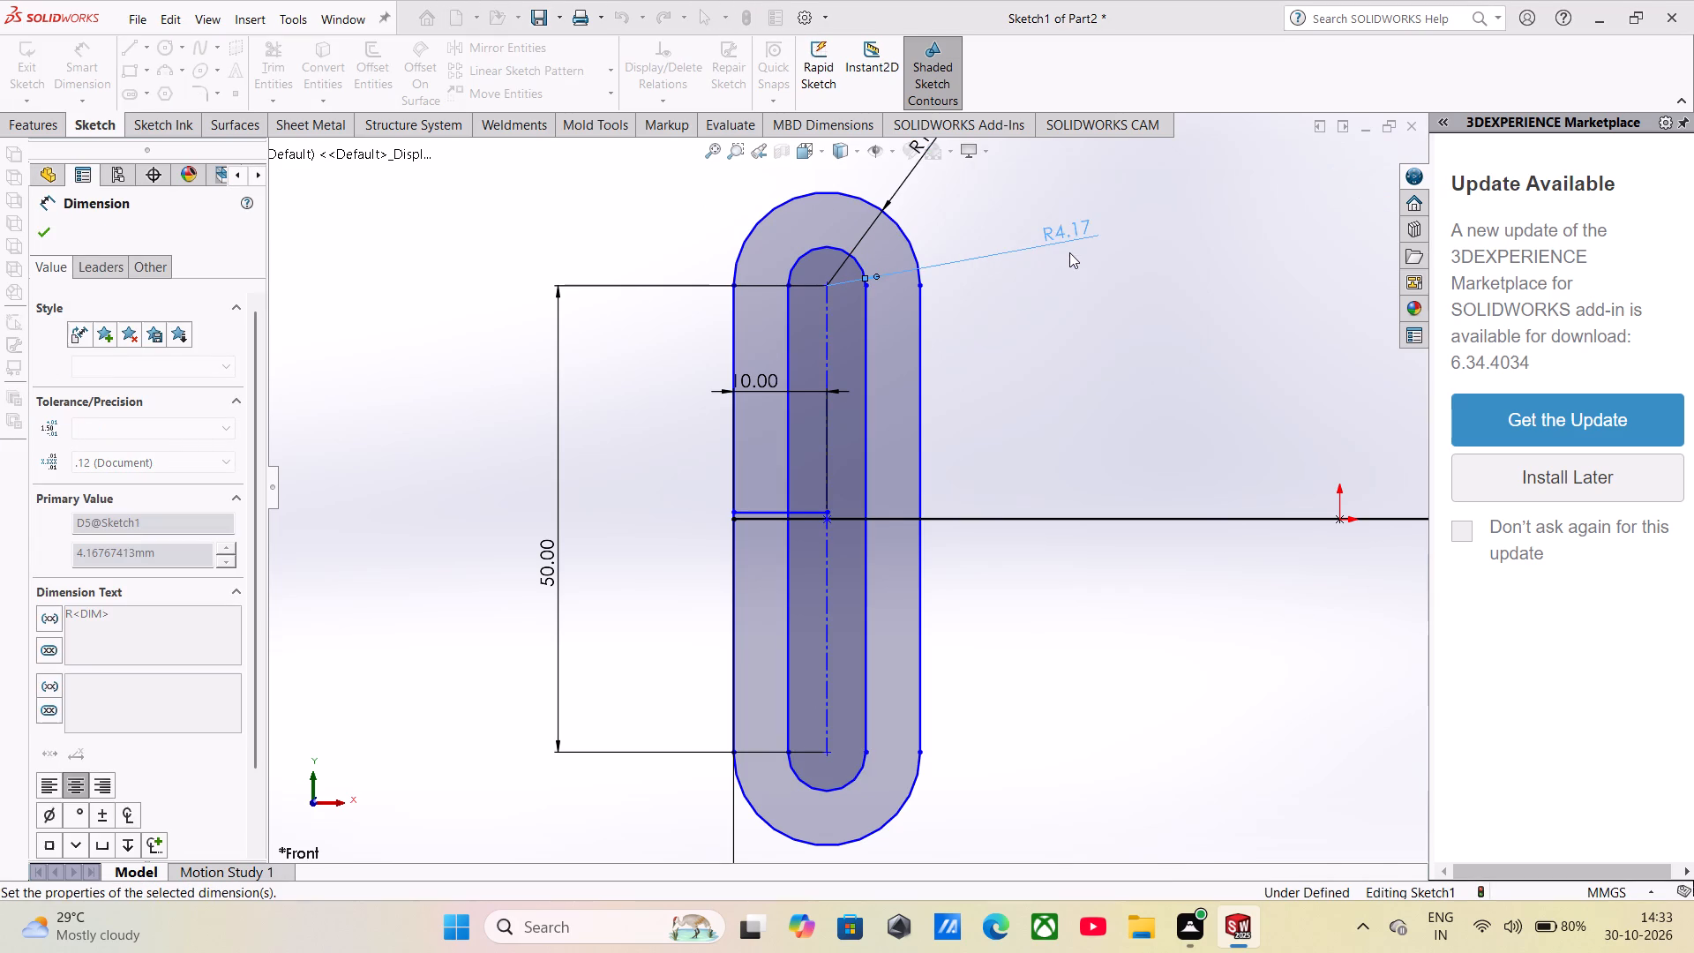
{"action": "scroll", "coordinate": [1028, 312], "scroll_direction": "up", "scroll_amount": 3}
{"action": "scroll", "coordinate": [1028, 312], "scroll_direction": "down", "scroll_amount": 1}
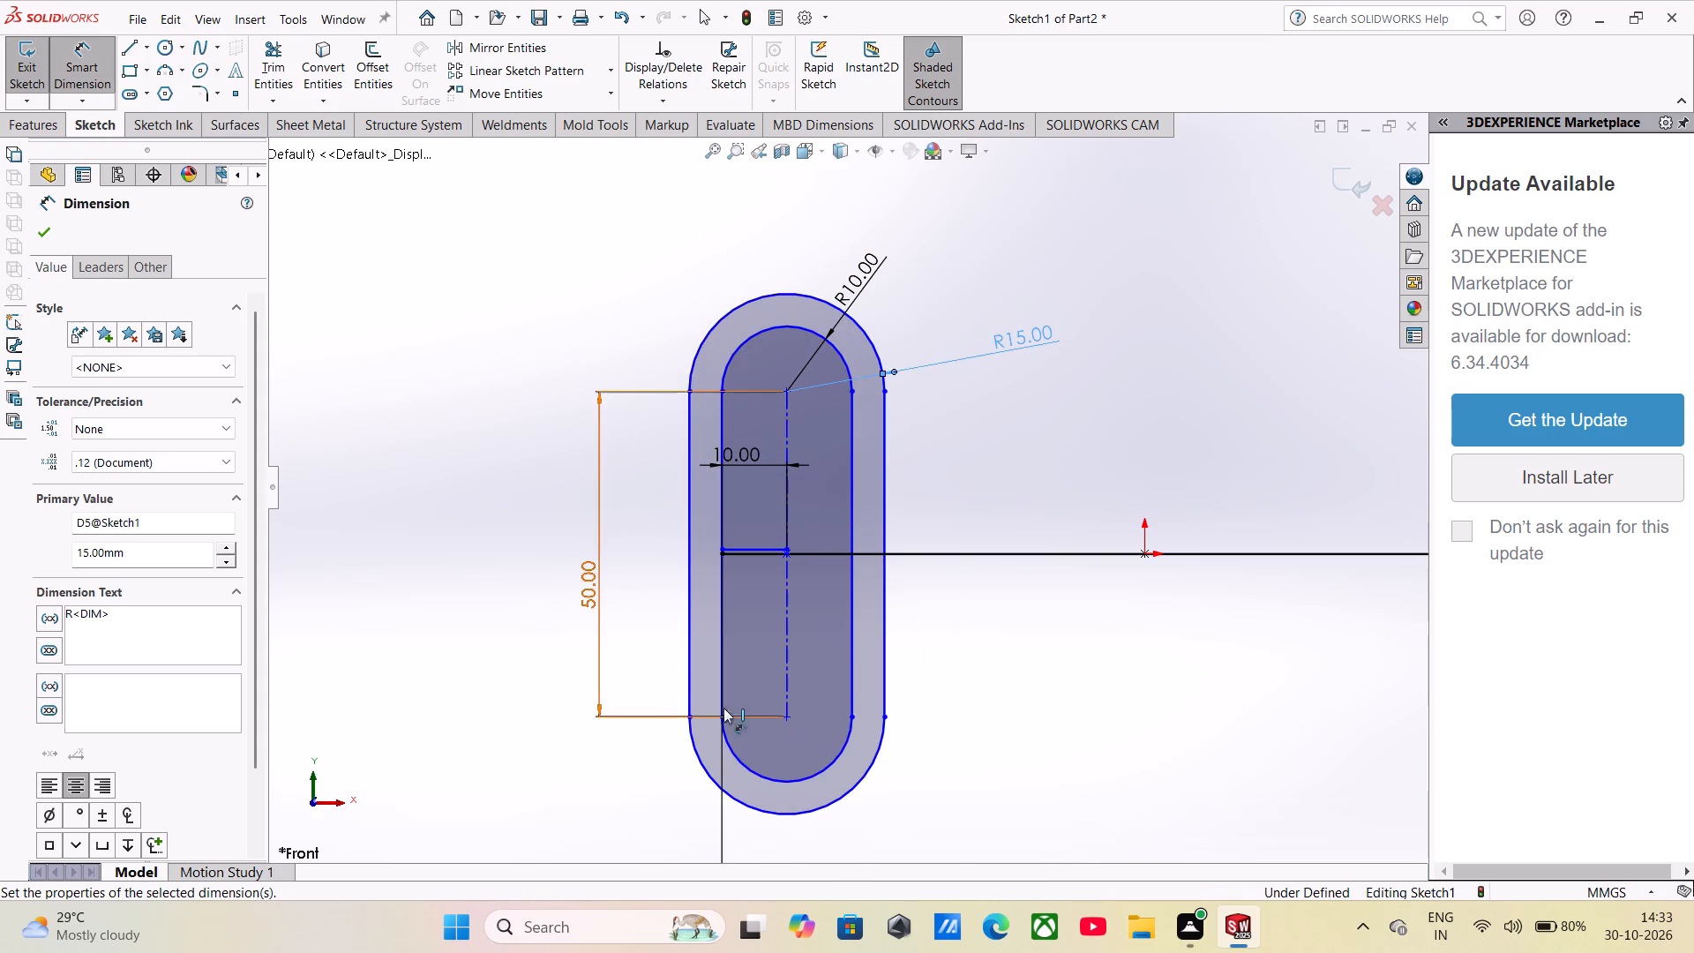
{"action": "left_click", "coordinate": [86, 60]}
{"action": "left_click", "coordinate": [76, 71]}
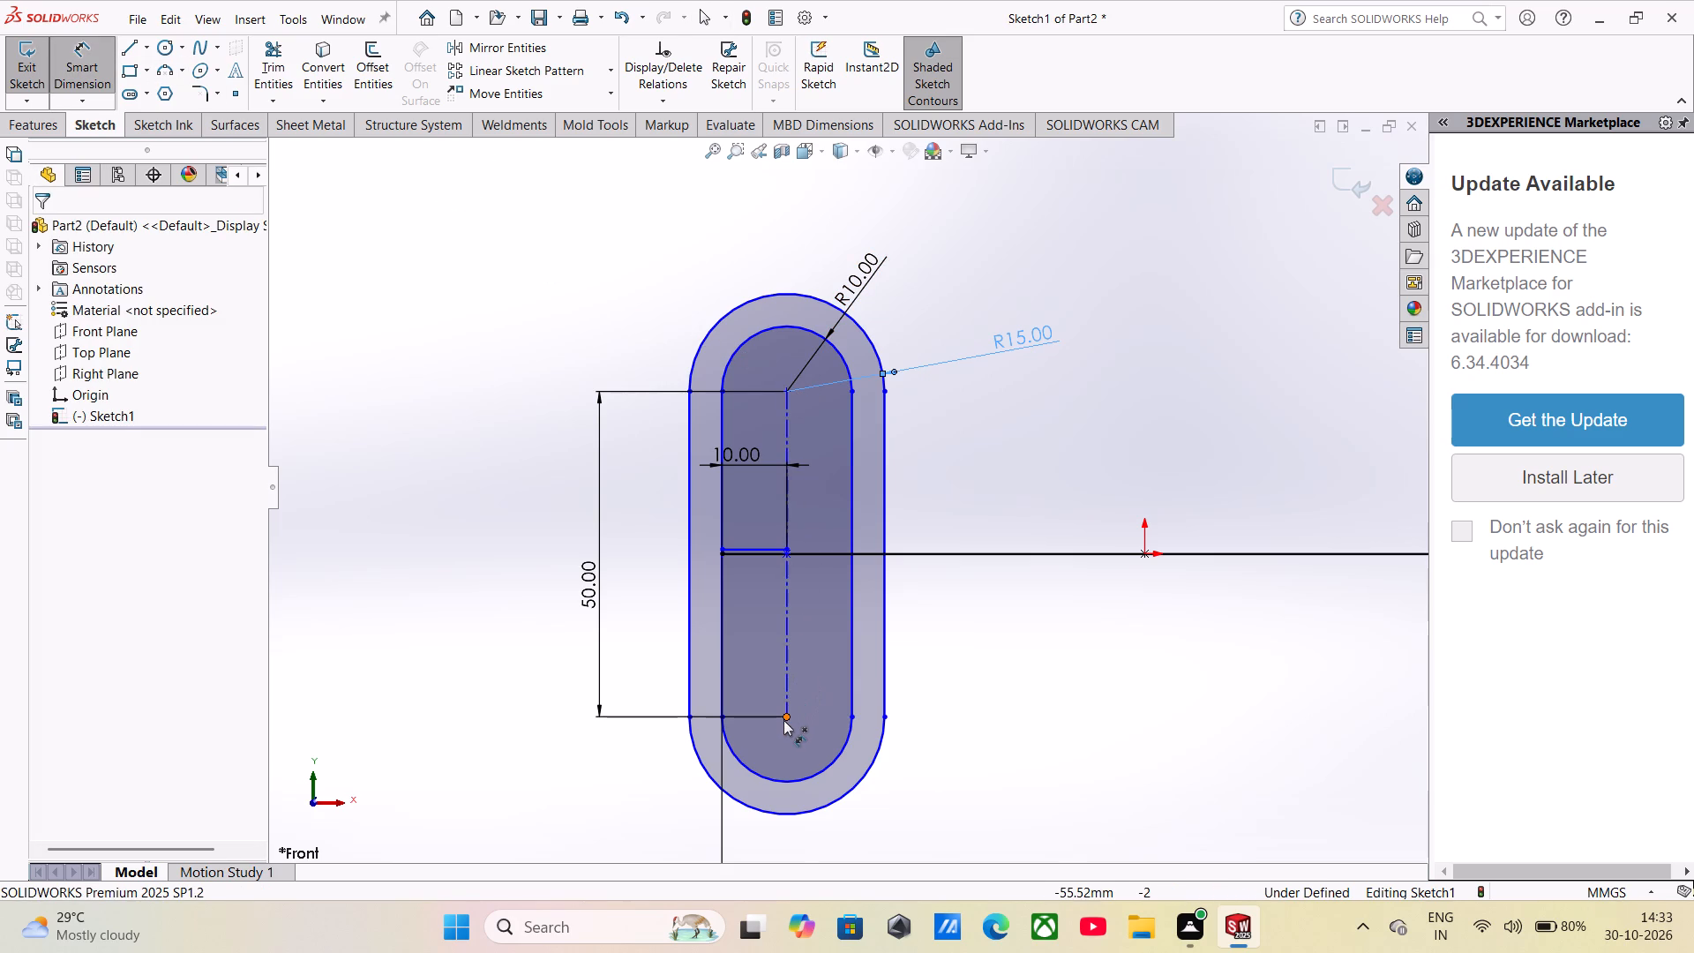
Trim away the left 10 mm offset line and the base line's segments inside the two slots, accepting deletion of the midpoint relation.
{"action": "scroll", "coordinate": [678, 458], "scroll_direction": "up", "scroll_amount": 3}
{"action": "scroll", "coordinate": [733, 509], "scroll_direction": "up", "scroll_amount": 2}
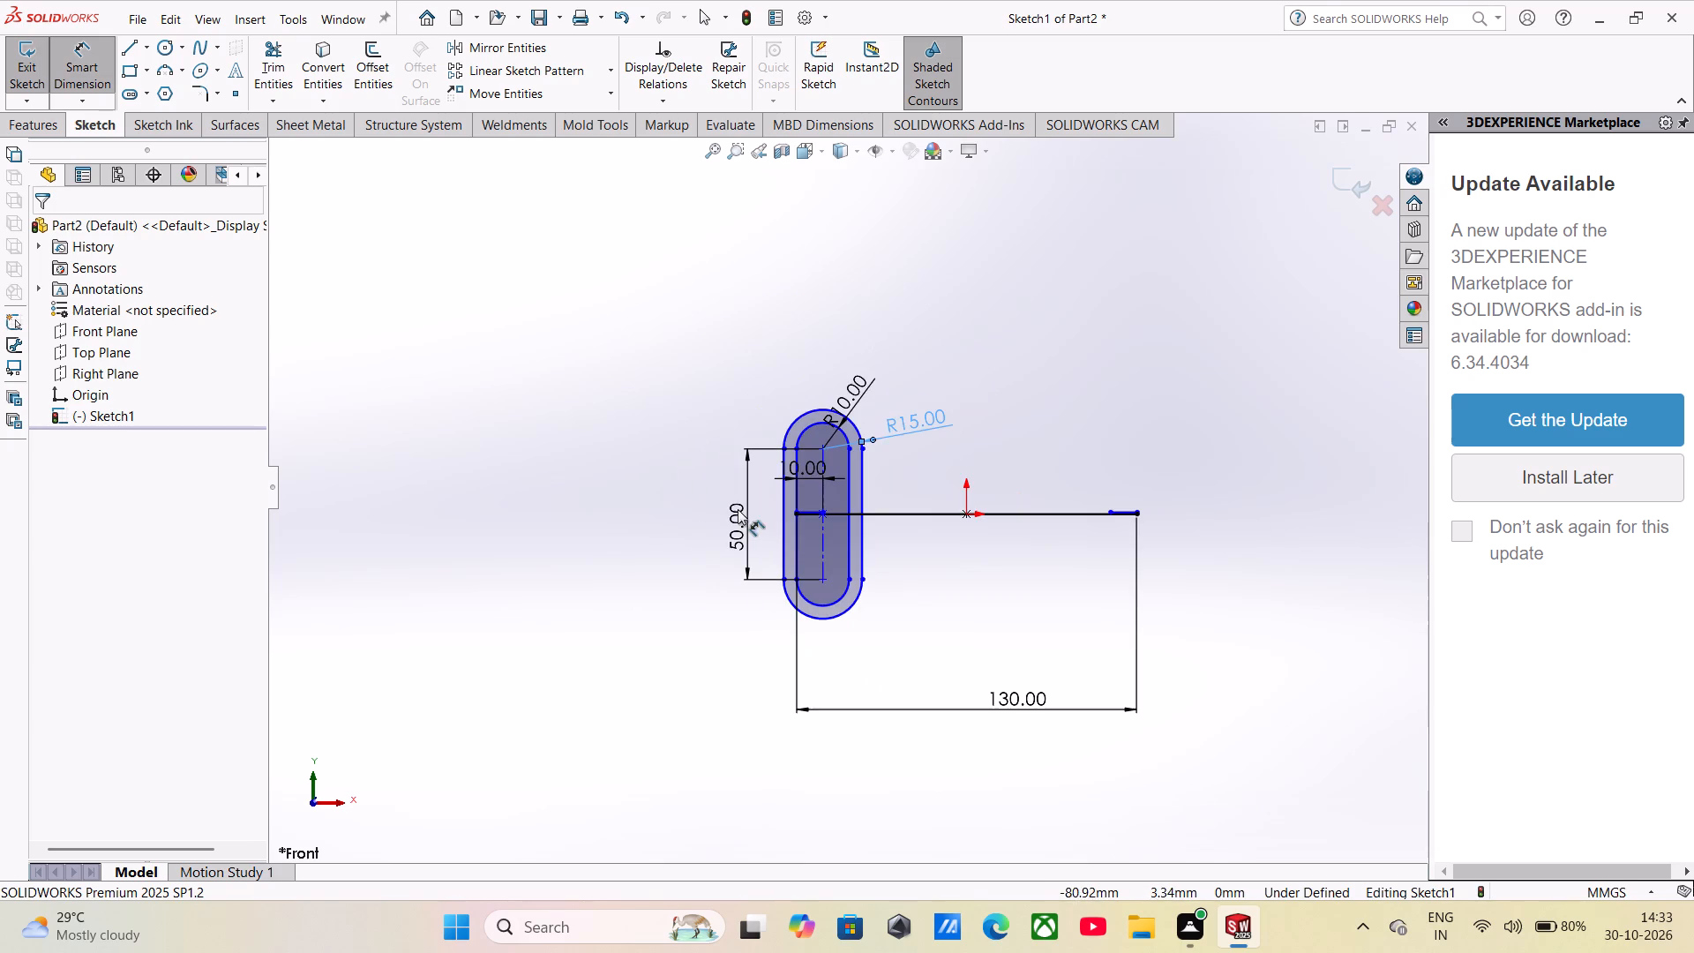
{"action": "scroll", "coordinate": [869, 516], "scroll_direction": "down", "scroll_amount": 3}
{"action": "scroll", "coordinate": [768, 496], "scroll_direction": "down", "scroll_amount": 4}
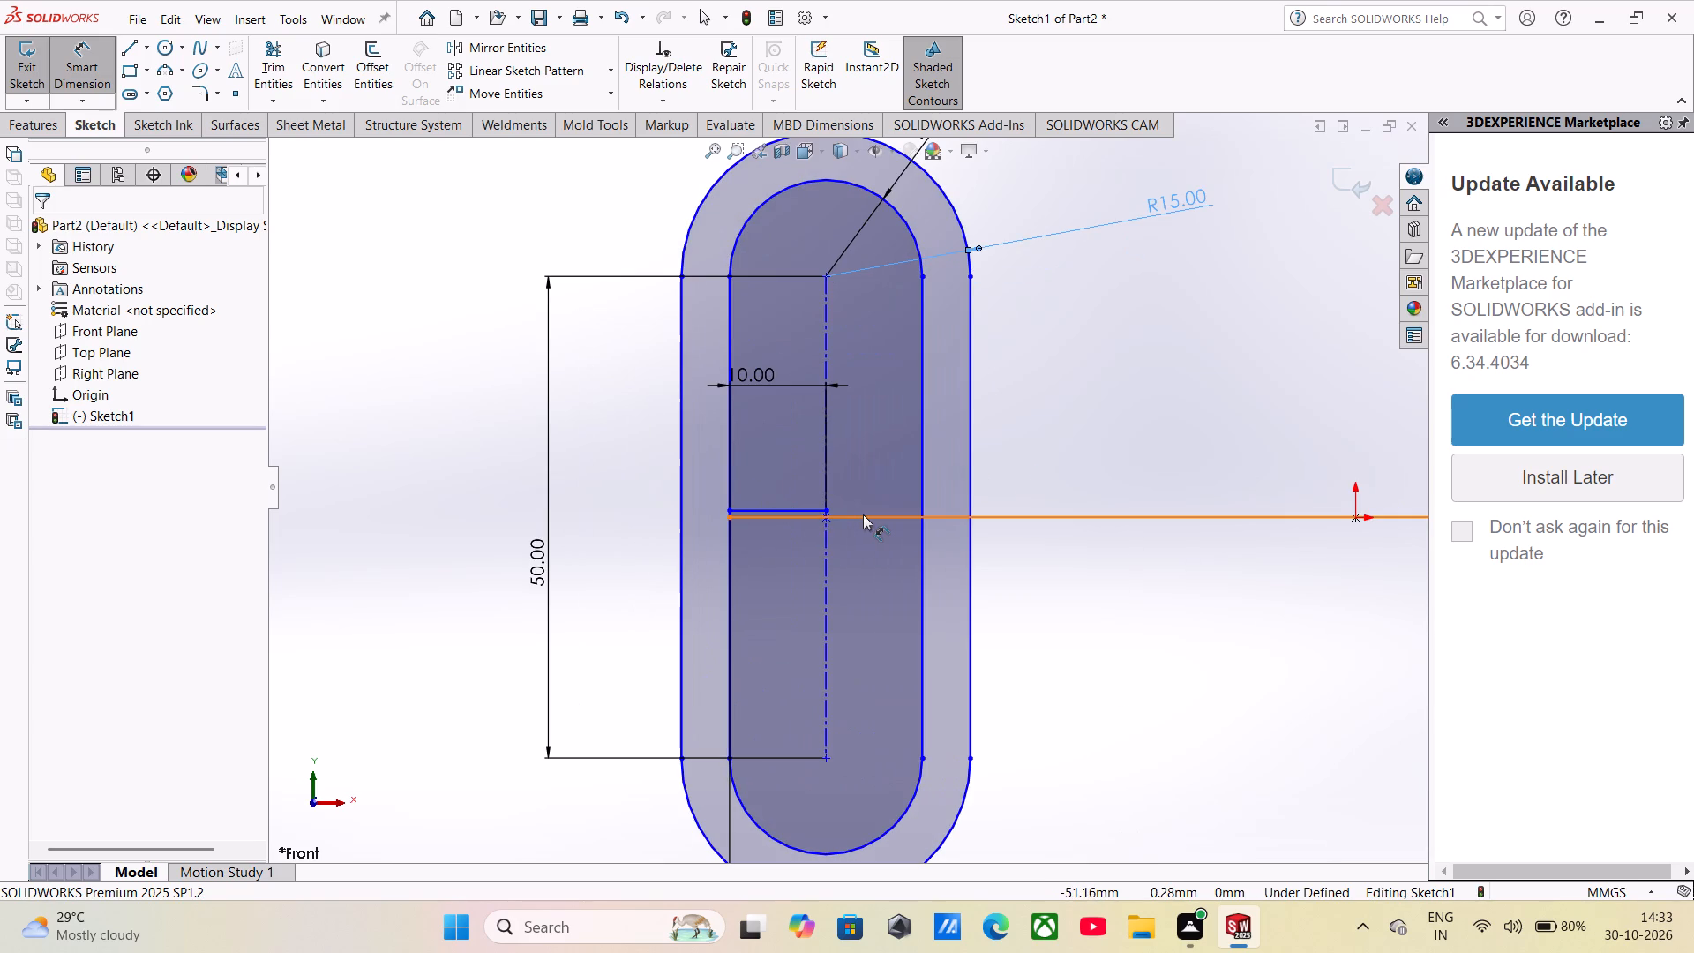
{"action": "scroll", "coordinate": [863, 514], "scroll_direction": "down", "scroll_amount": 4}
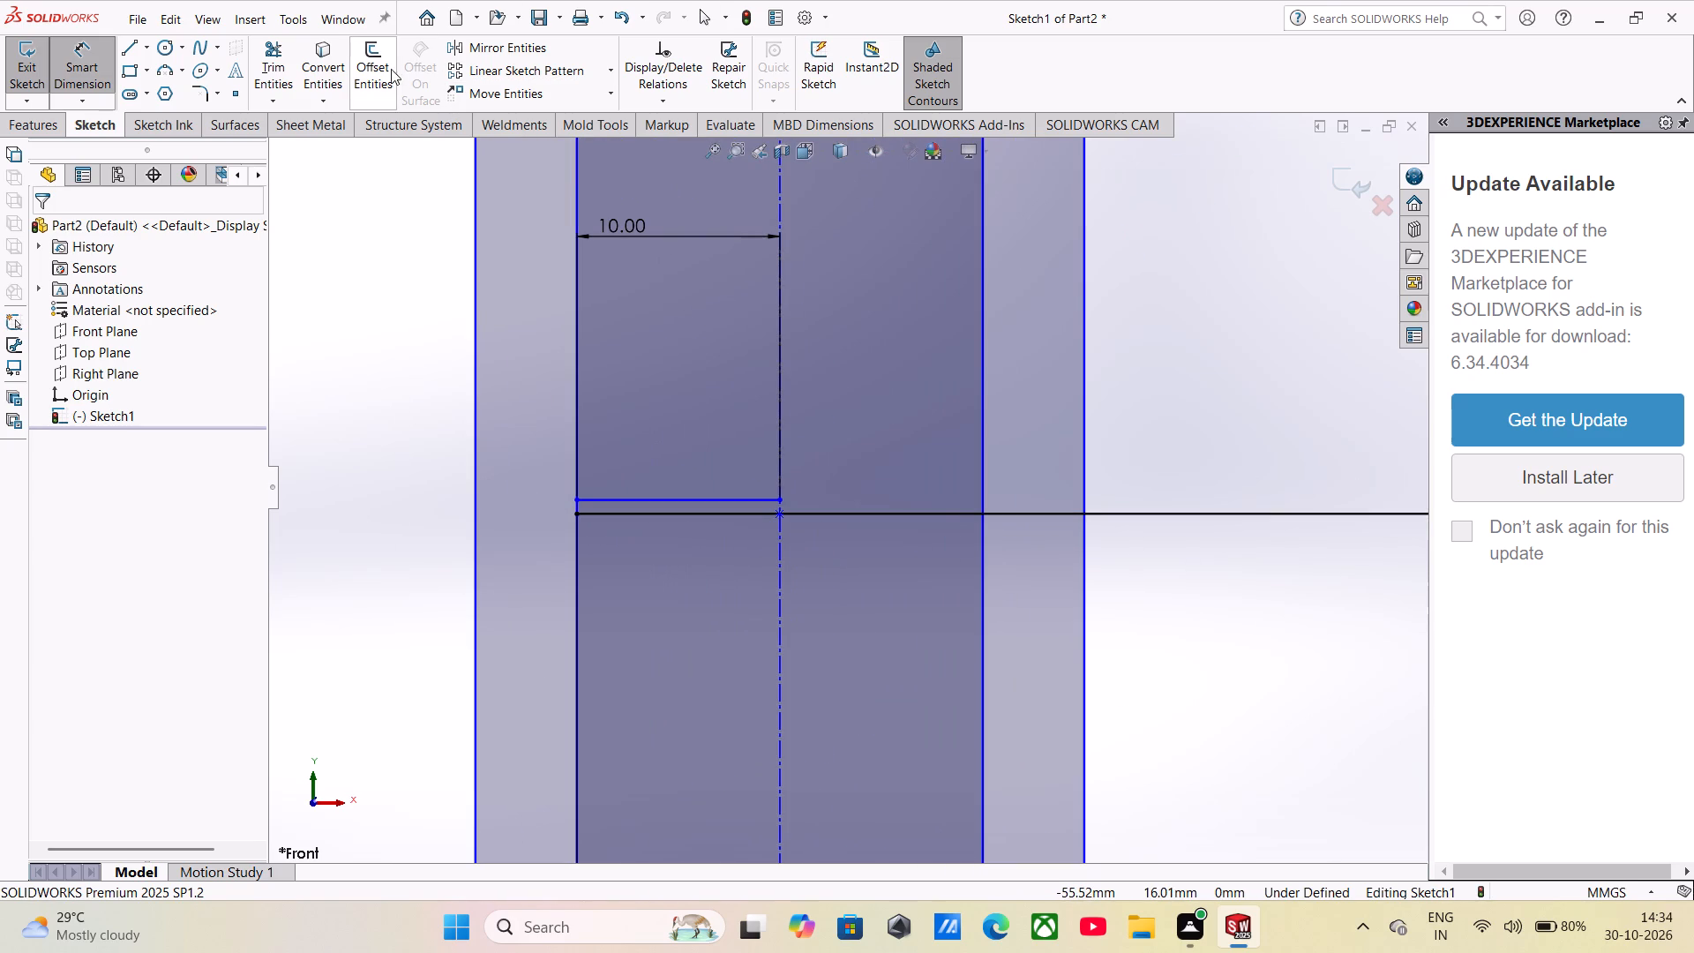
{"action": "left_click", "coordinate": [284, 63]}
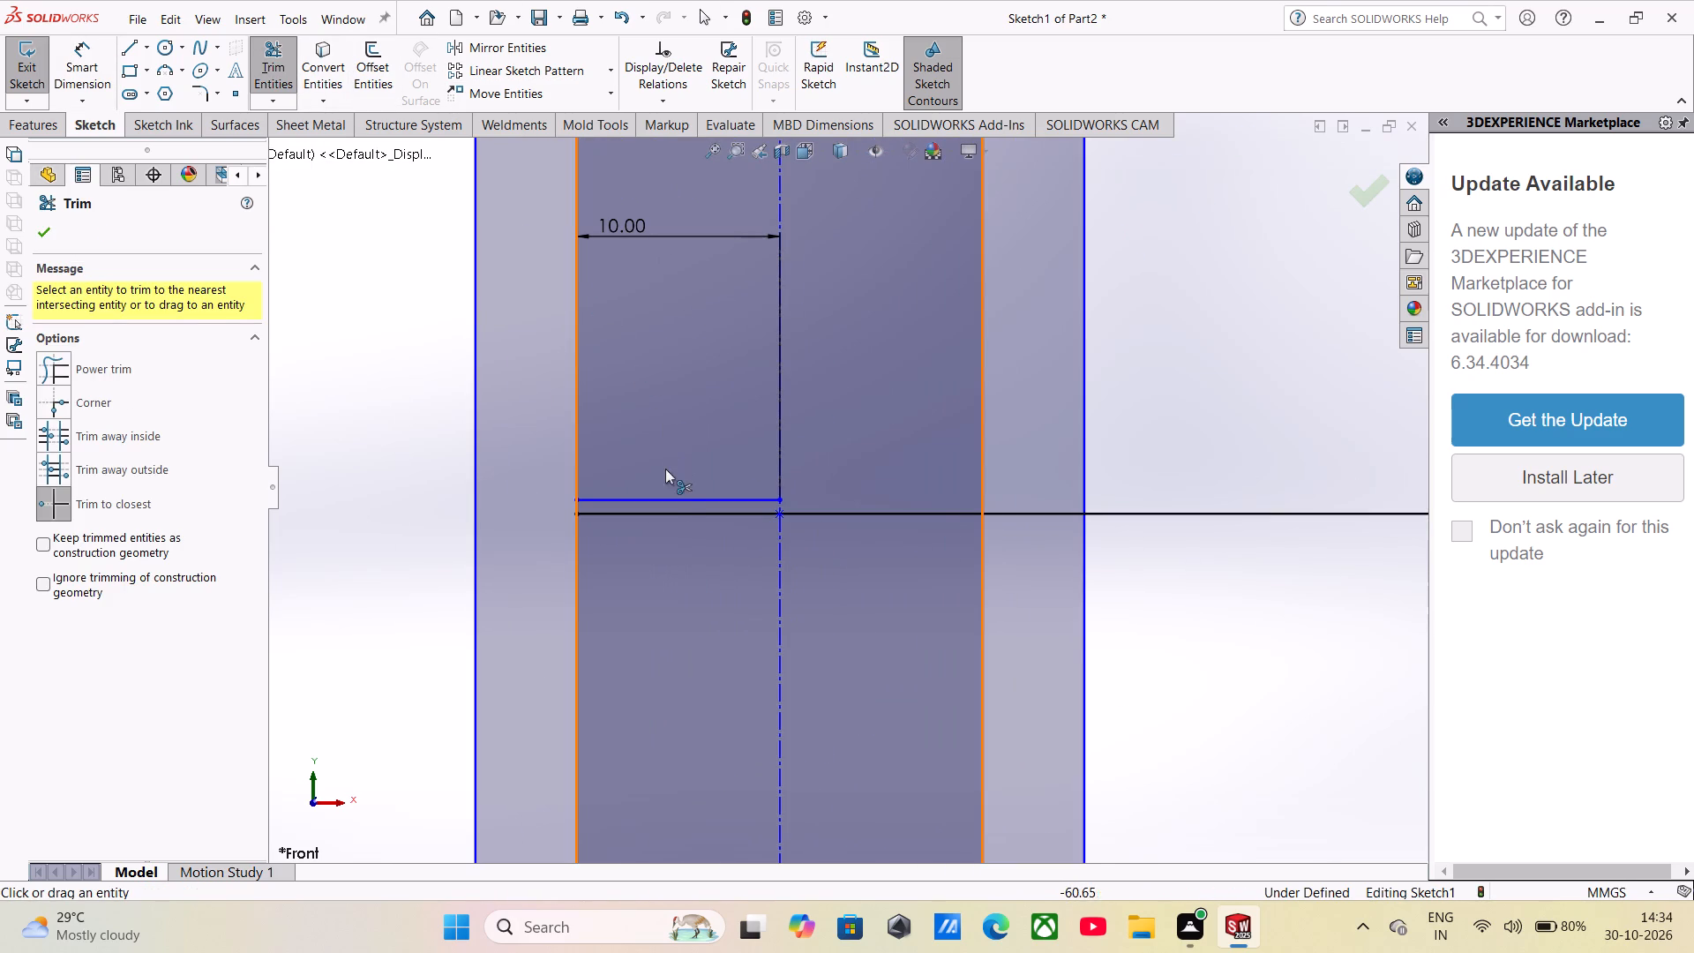
{"action": "left_click", "coordinate": [666, 500]}
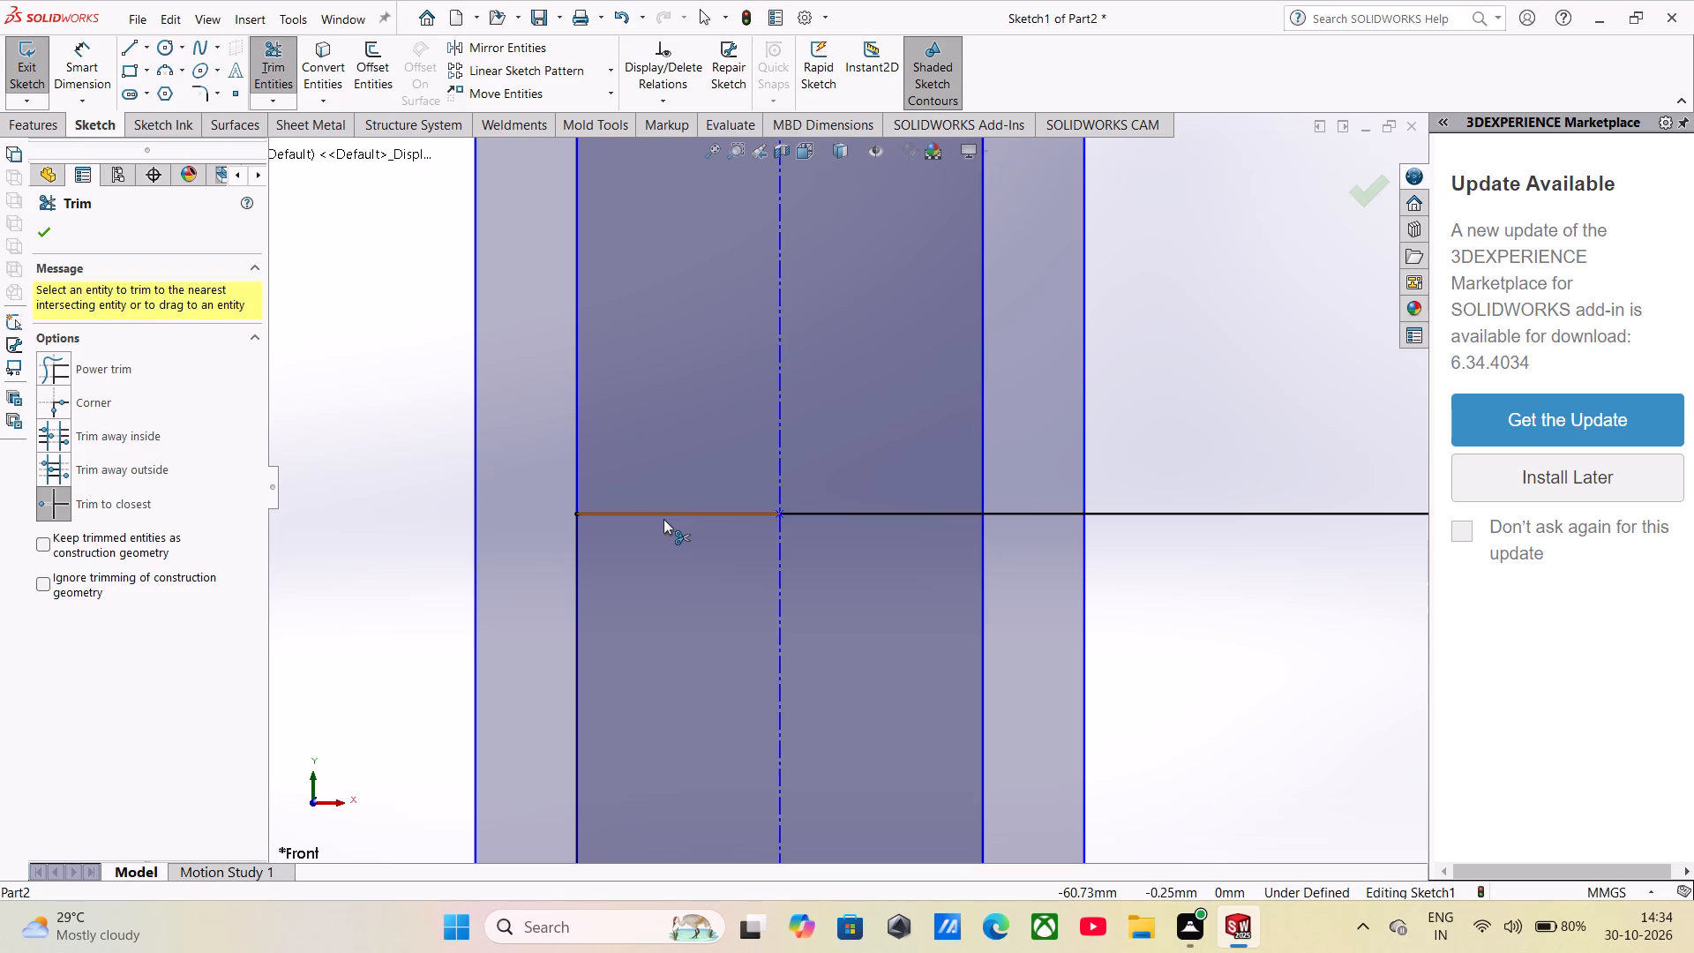
{"action": "left_click", "coordinate": [663, 519]}
{"action": "left_click", "coordinate": [854, 492]}
{"action": "left_click", "coordinate": [858, 480]}
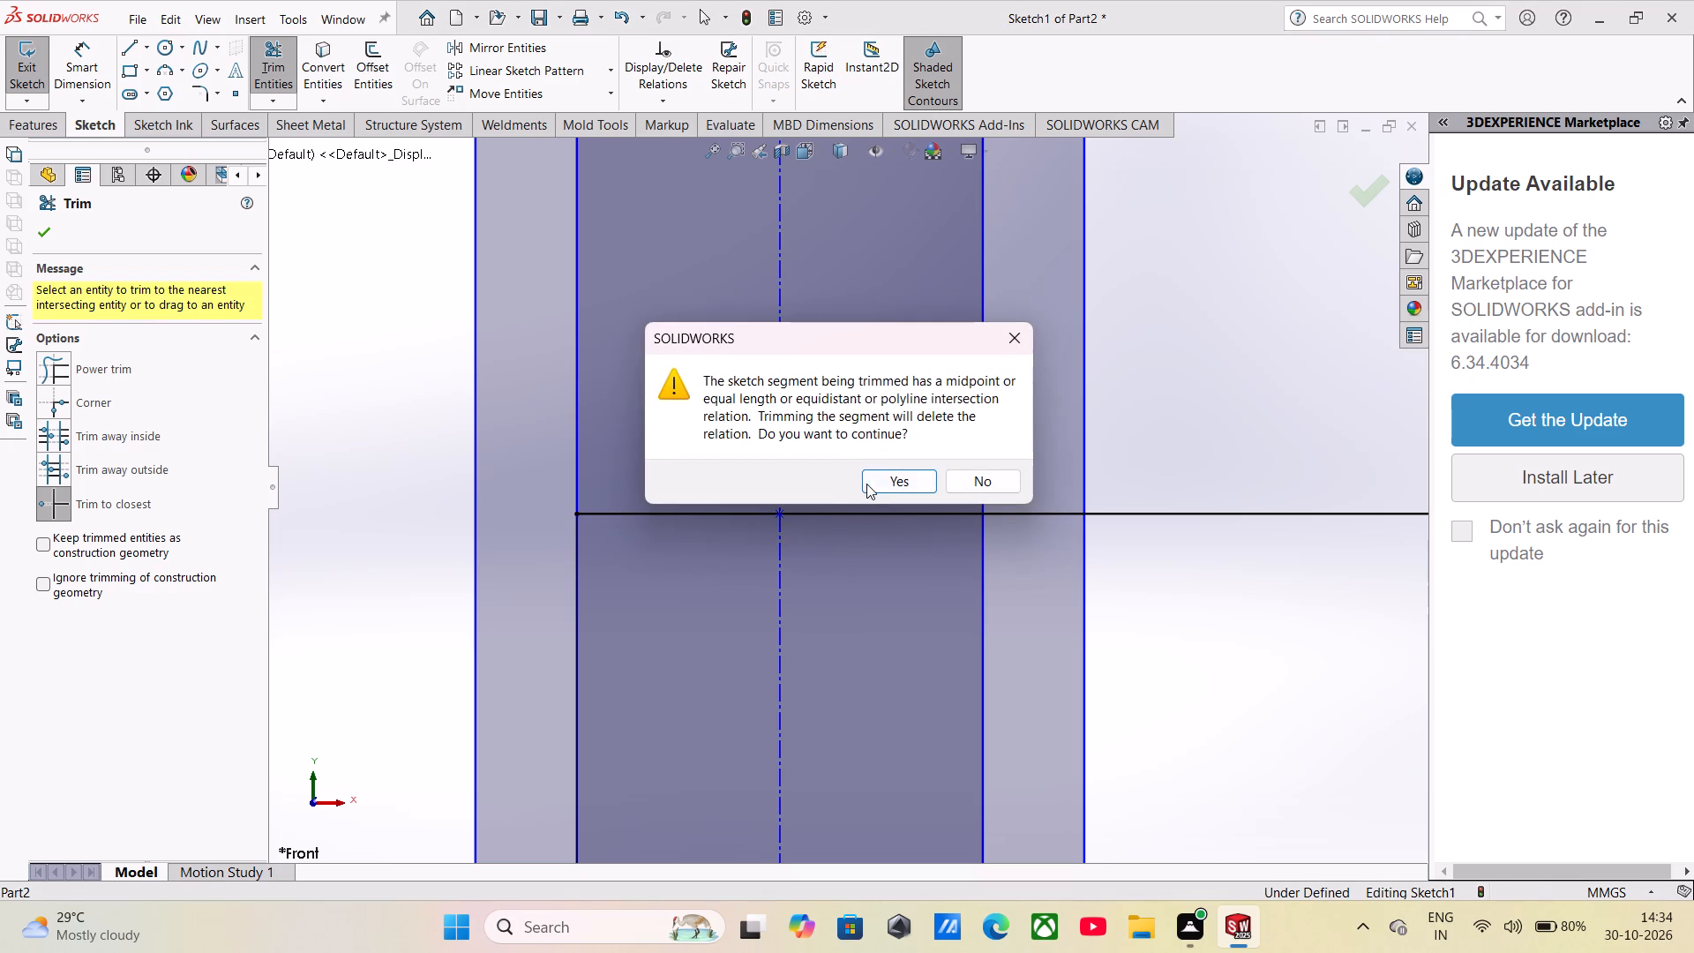
{"action": "left_click", "coordinate": [868, 486]}
{"action": "left_click", "coordinate": [881, 483]}
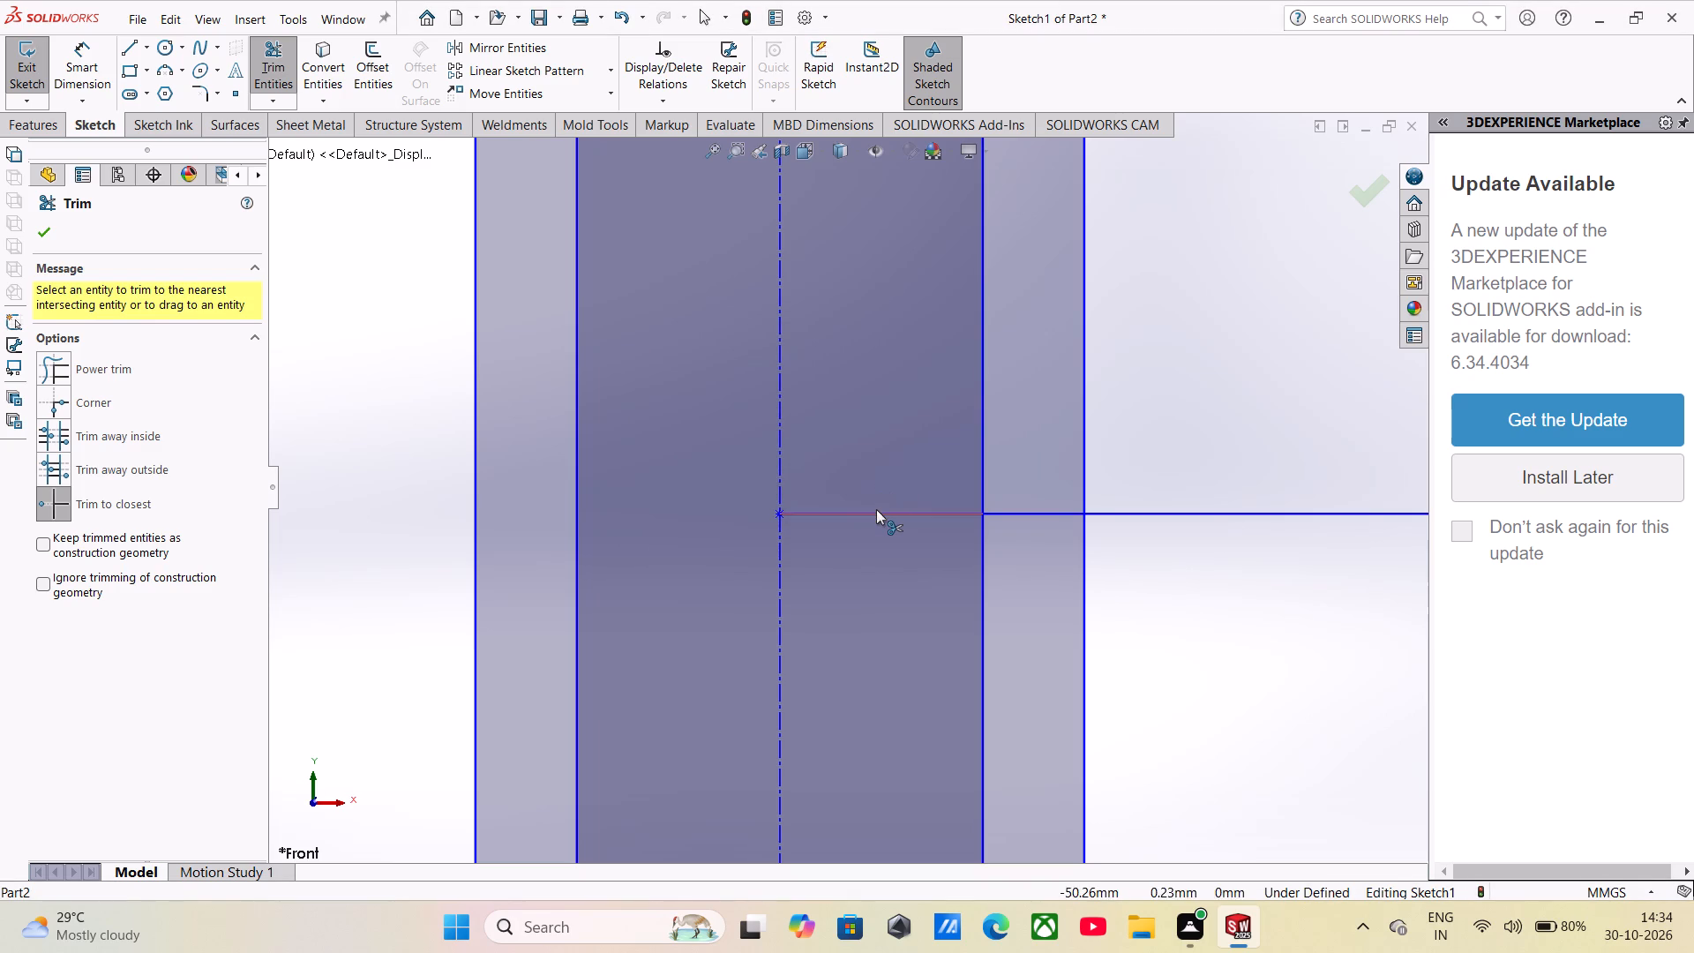
{"action": "left_click", "coordinate": [876, 510]}
{"action": "scroll", "coordinate": [921, 499], "scroll_direction": "up", "scroll_amount": 2}
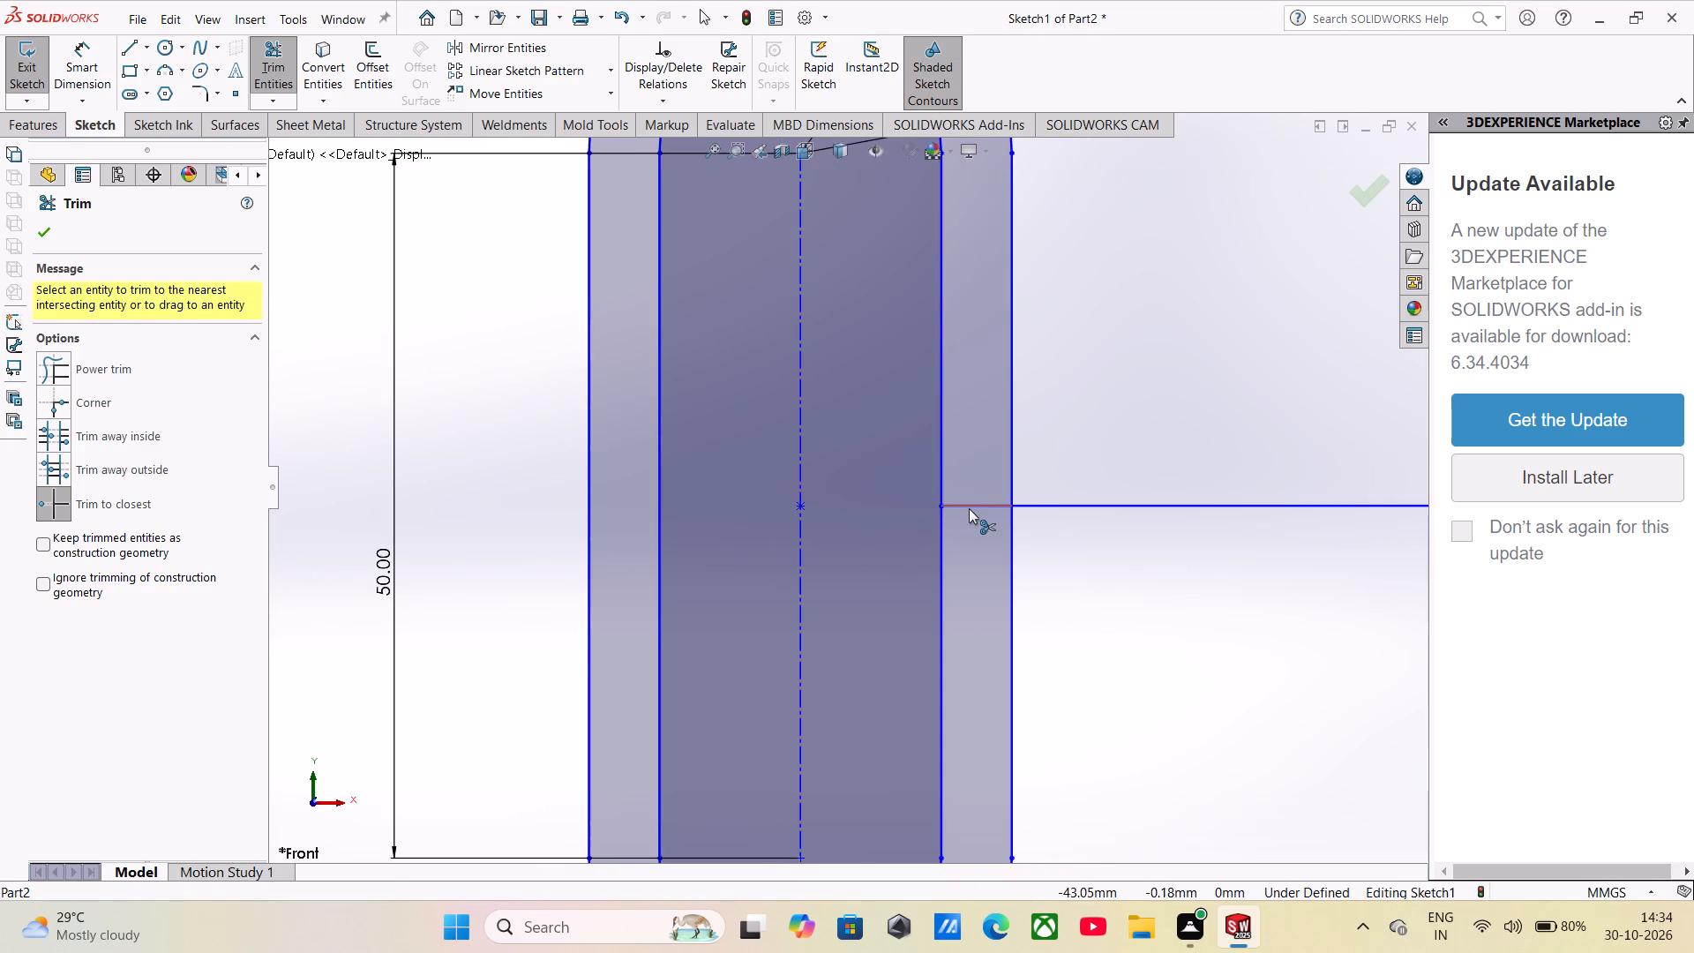
{"action": "left_click", "coordinate": [984, 502]}
Sketch a vertical centerpoint straight slot about 4.1 mm wide with about 17.5 mm arc-centre spacing, centred on the base line 55 mm right of the origin.
{"action": "scroll", "coordinate": [984, 500], "scroll_direction": "up", "scroll_amount": 4}
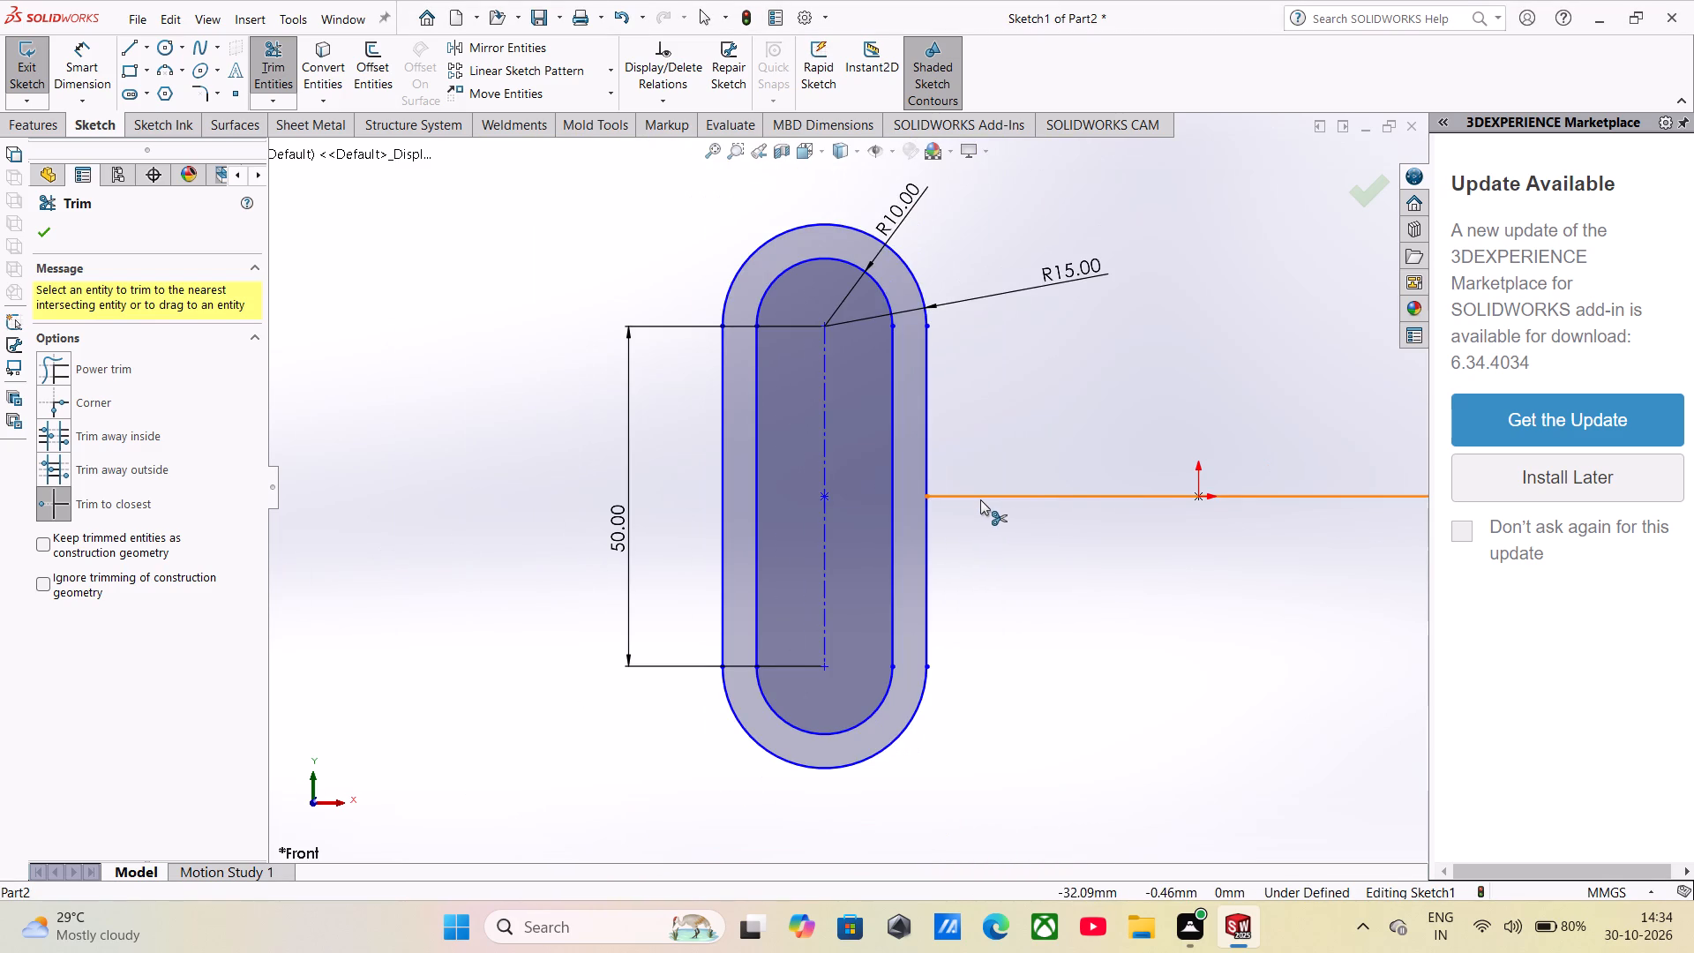
{"action": "scroll", "coordinate": [980, 499], "scroll_direction": "up", "scroll_amount": 1}
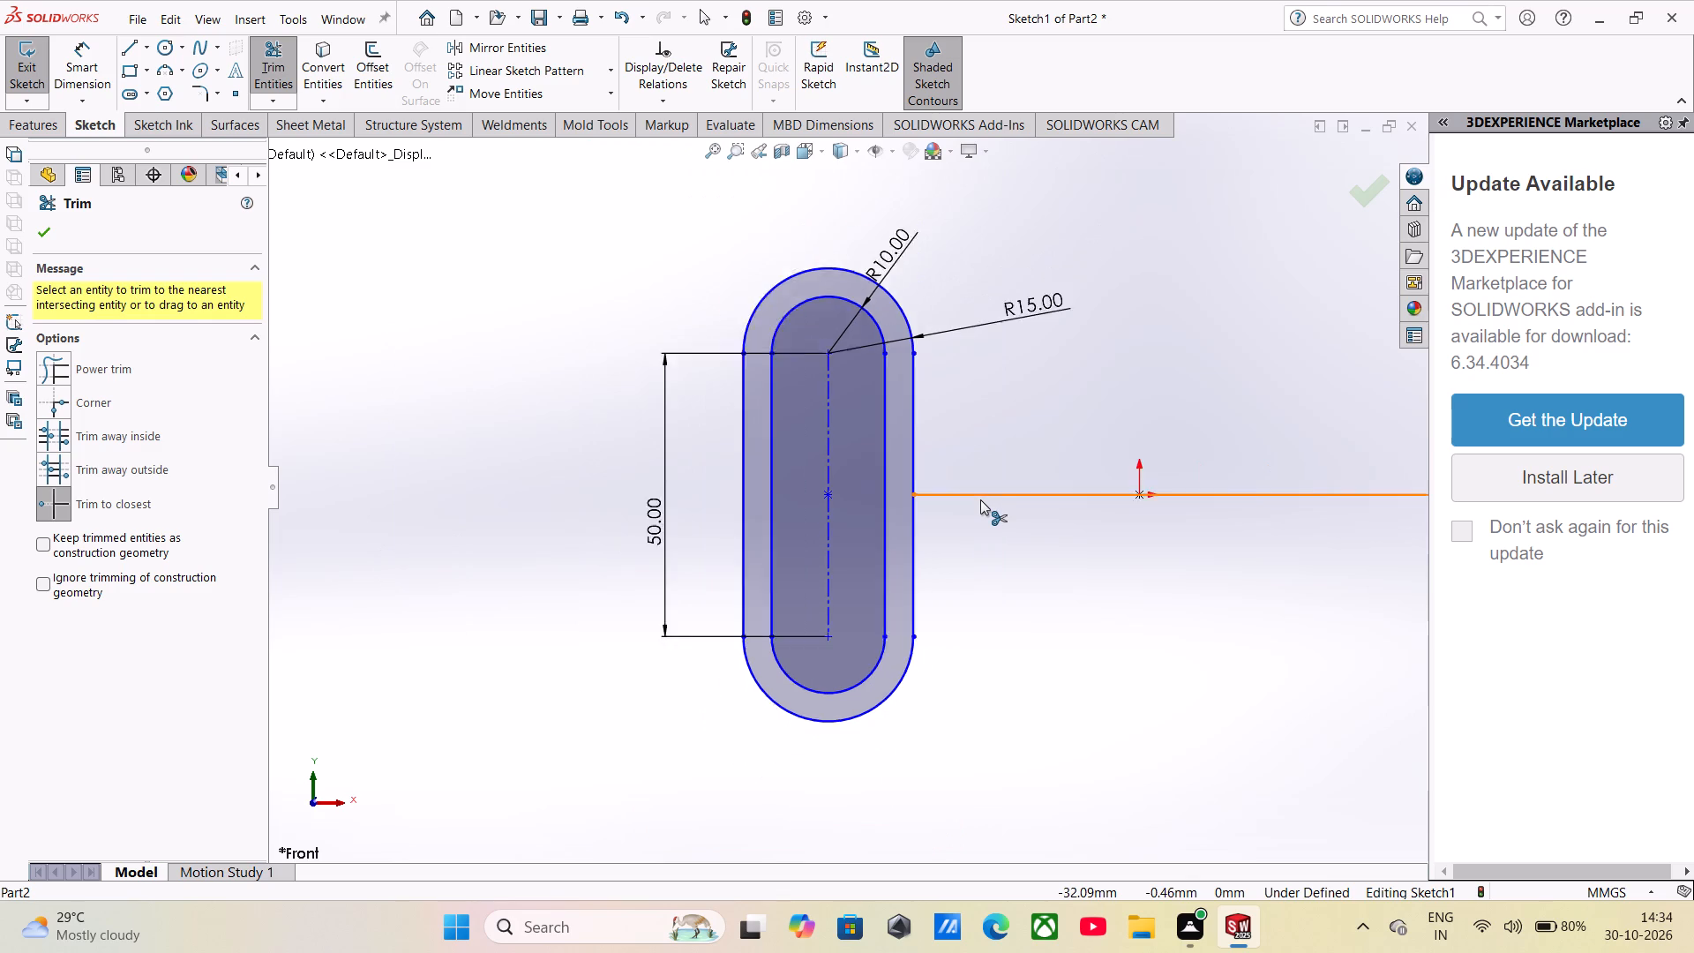
{"action": "scroll", "coordinate": [980, 499], "scroll_direction": "up", "scroll_amount": 4}
{"action": "scroll", "coordinate": [1119, 542], "scroll_direction": "down", "scroll_amount": 9}
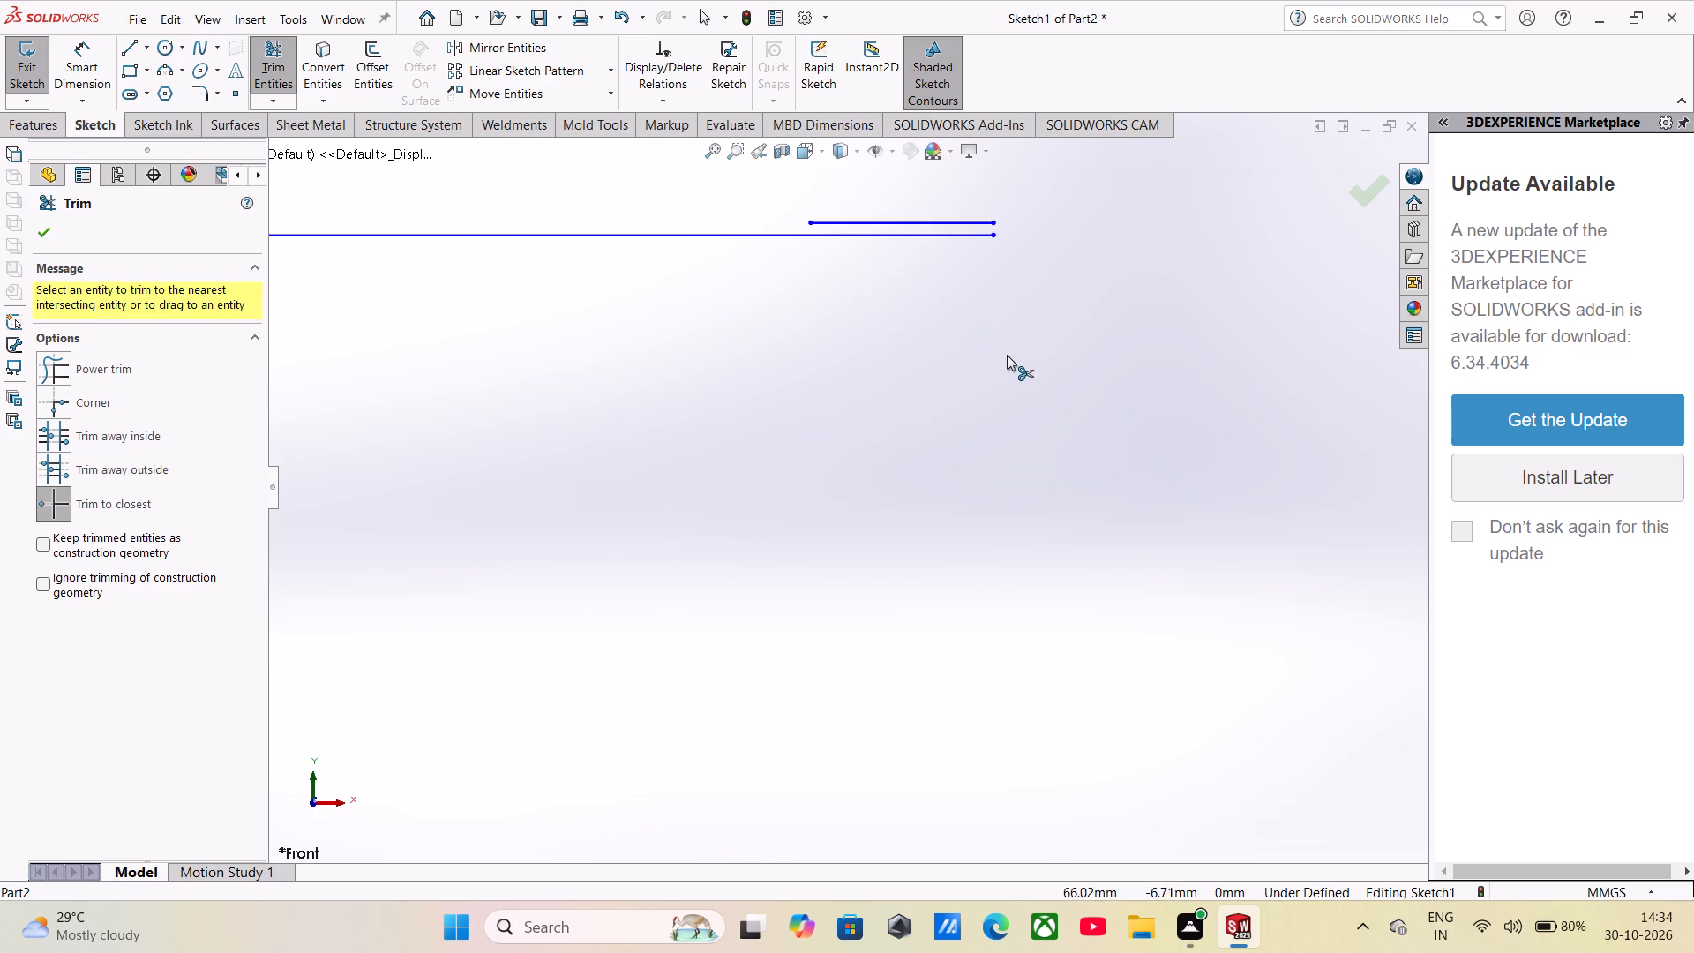
{"action": "scroll", "coordinate": [1003, 352], "scroll_direction": "up", "scroll_amount": 5}
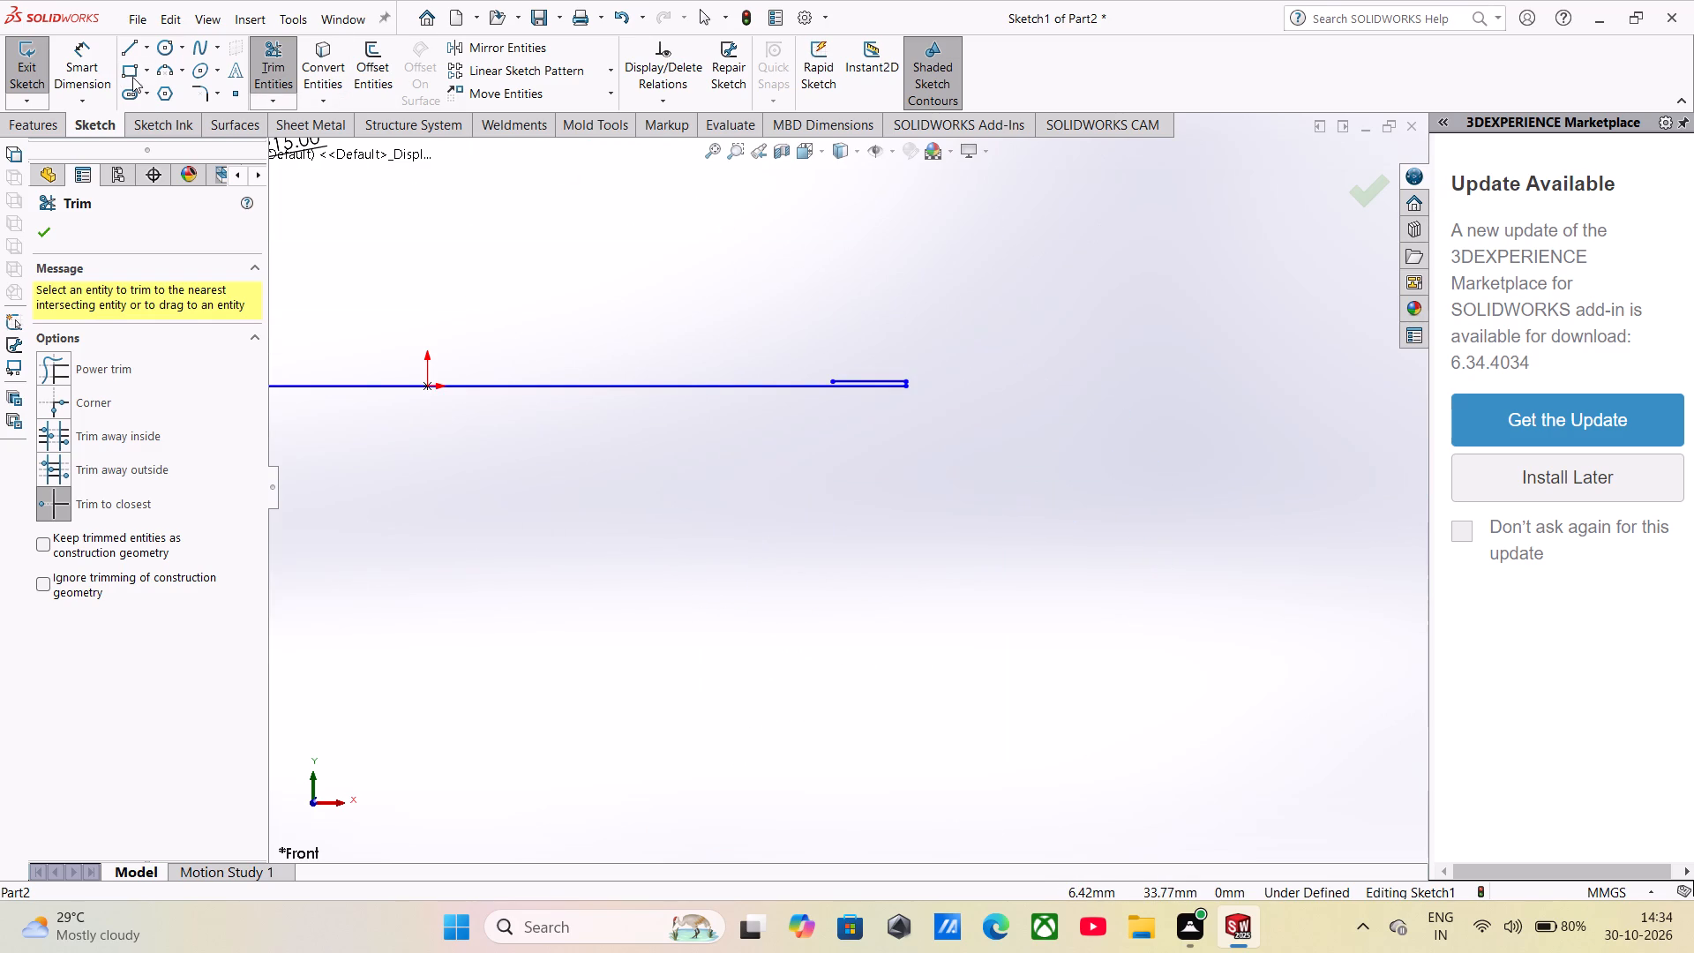
{"action": "left_click", "coordinate": [146, 90]}
{"action": "left_click", "coordinate": [152, 138]}
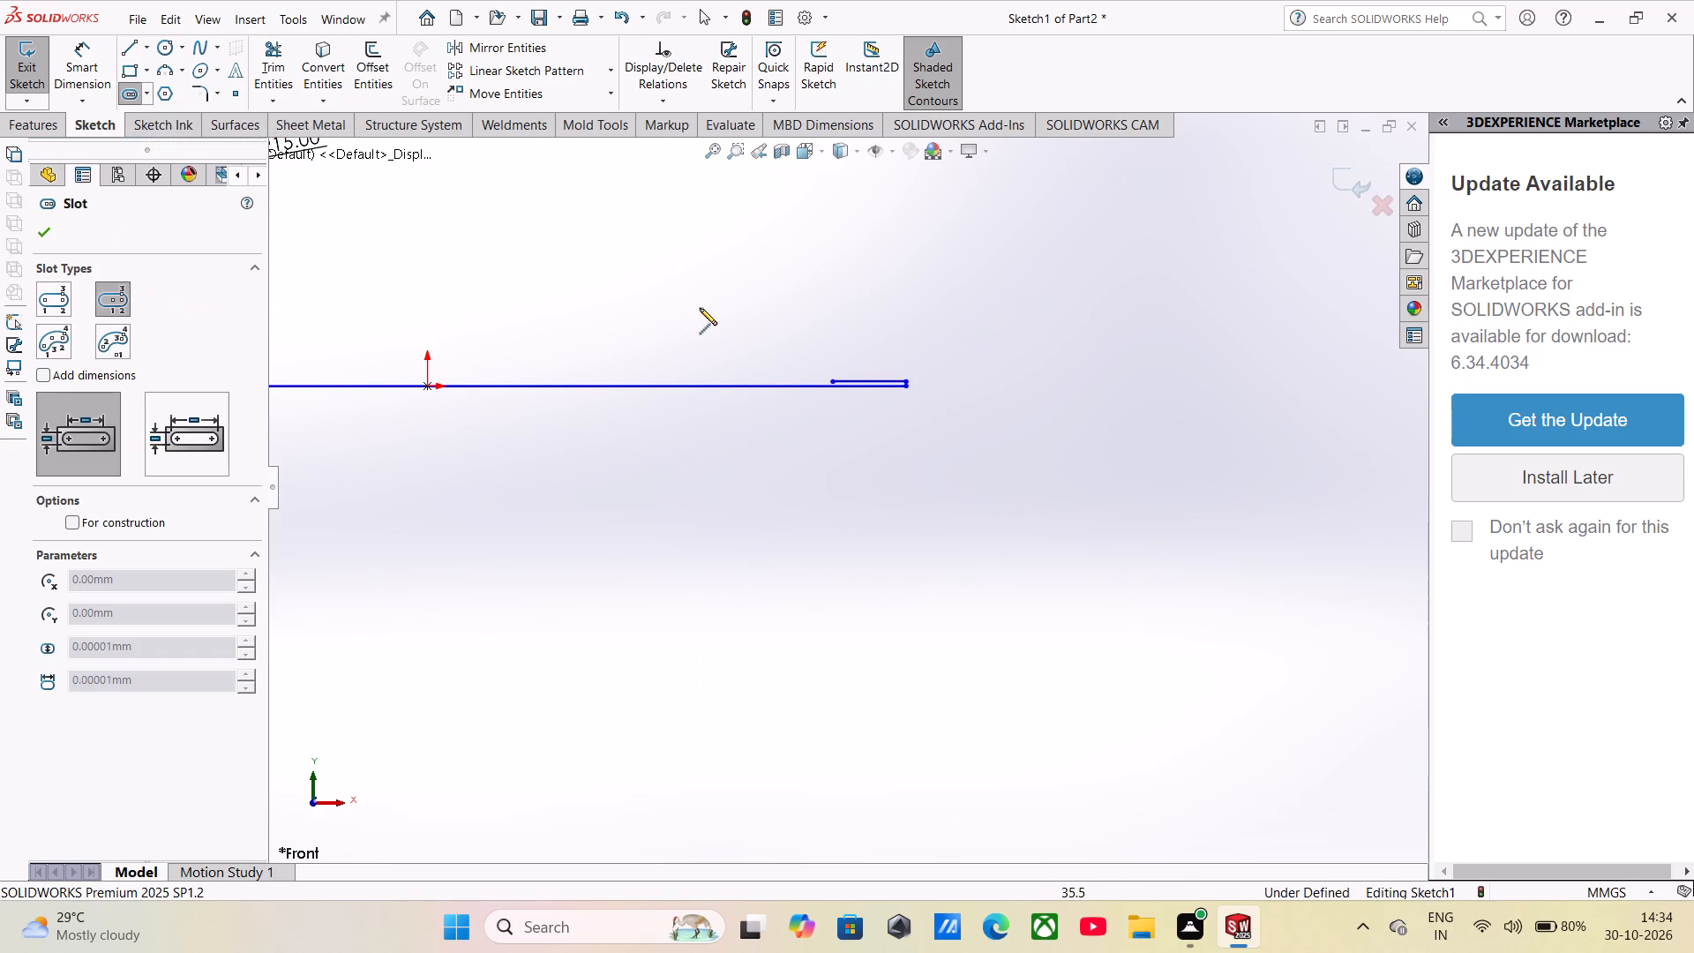
{"action": "scroll", "coordinate": [743, 372], "scroll_direction": "down", "scroll_amount": 3}
{"action": "scroll", "coordinate": [817, 437], "scroll_direction": "down", "scroll_amount": 1}
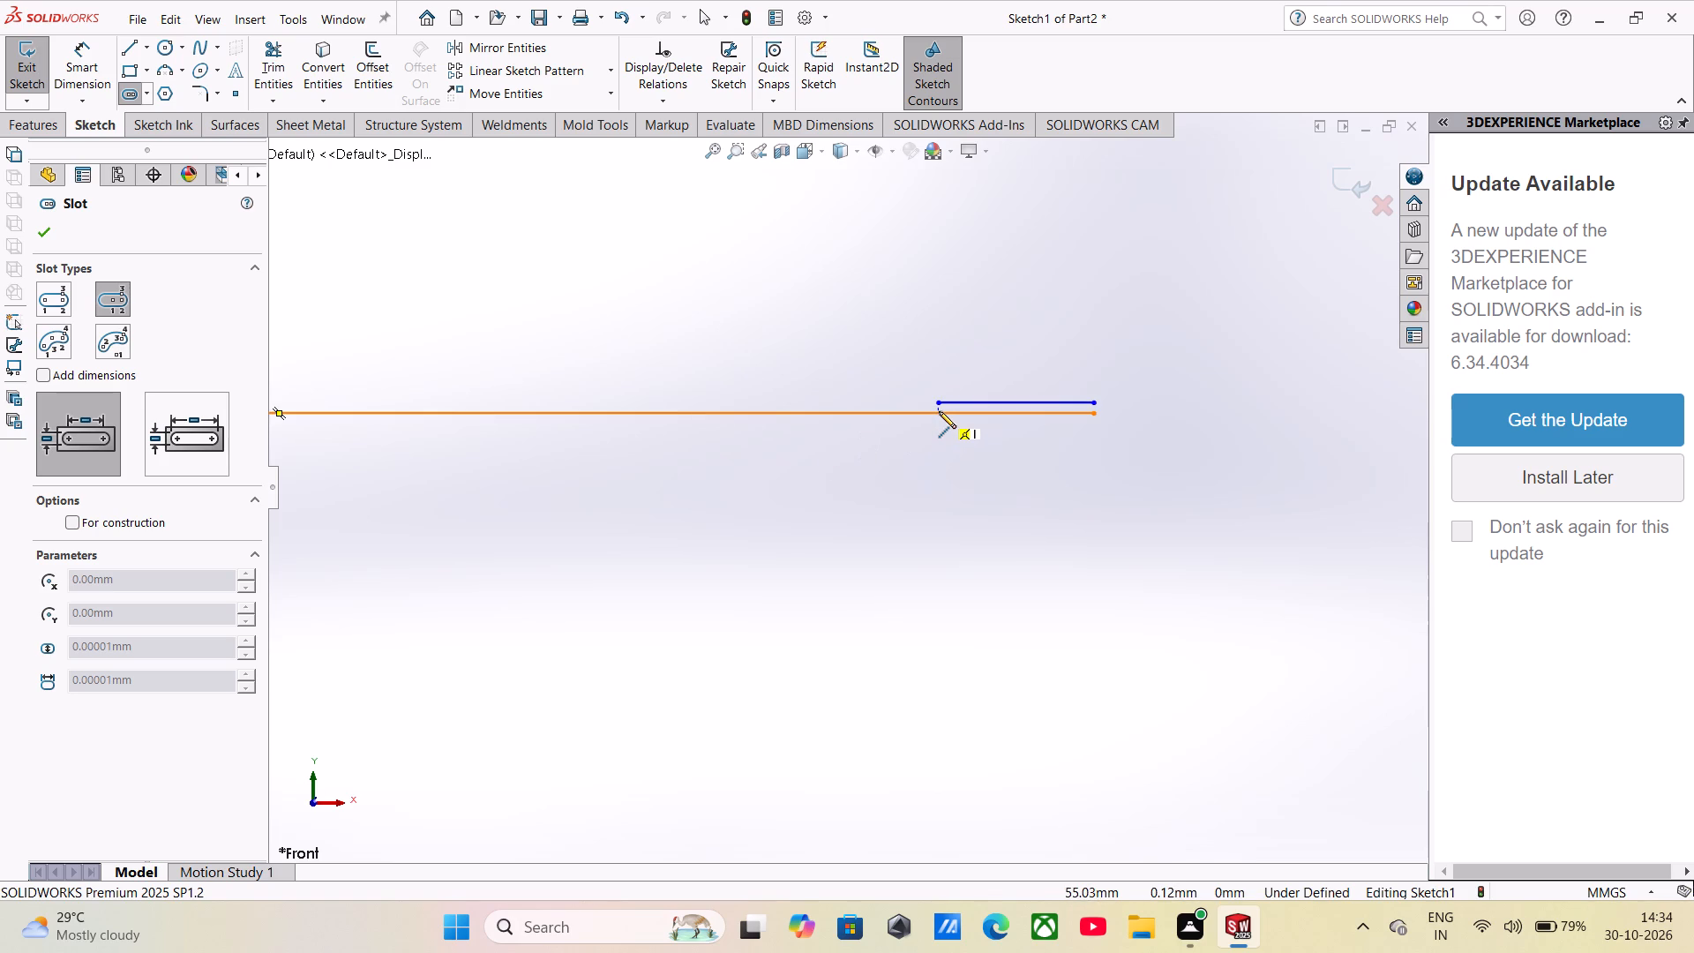
{"action": "left_click", "coordinate": [939, 411]}
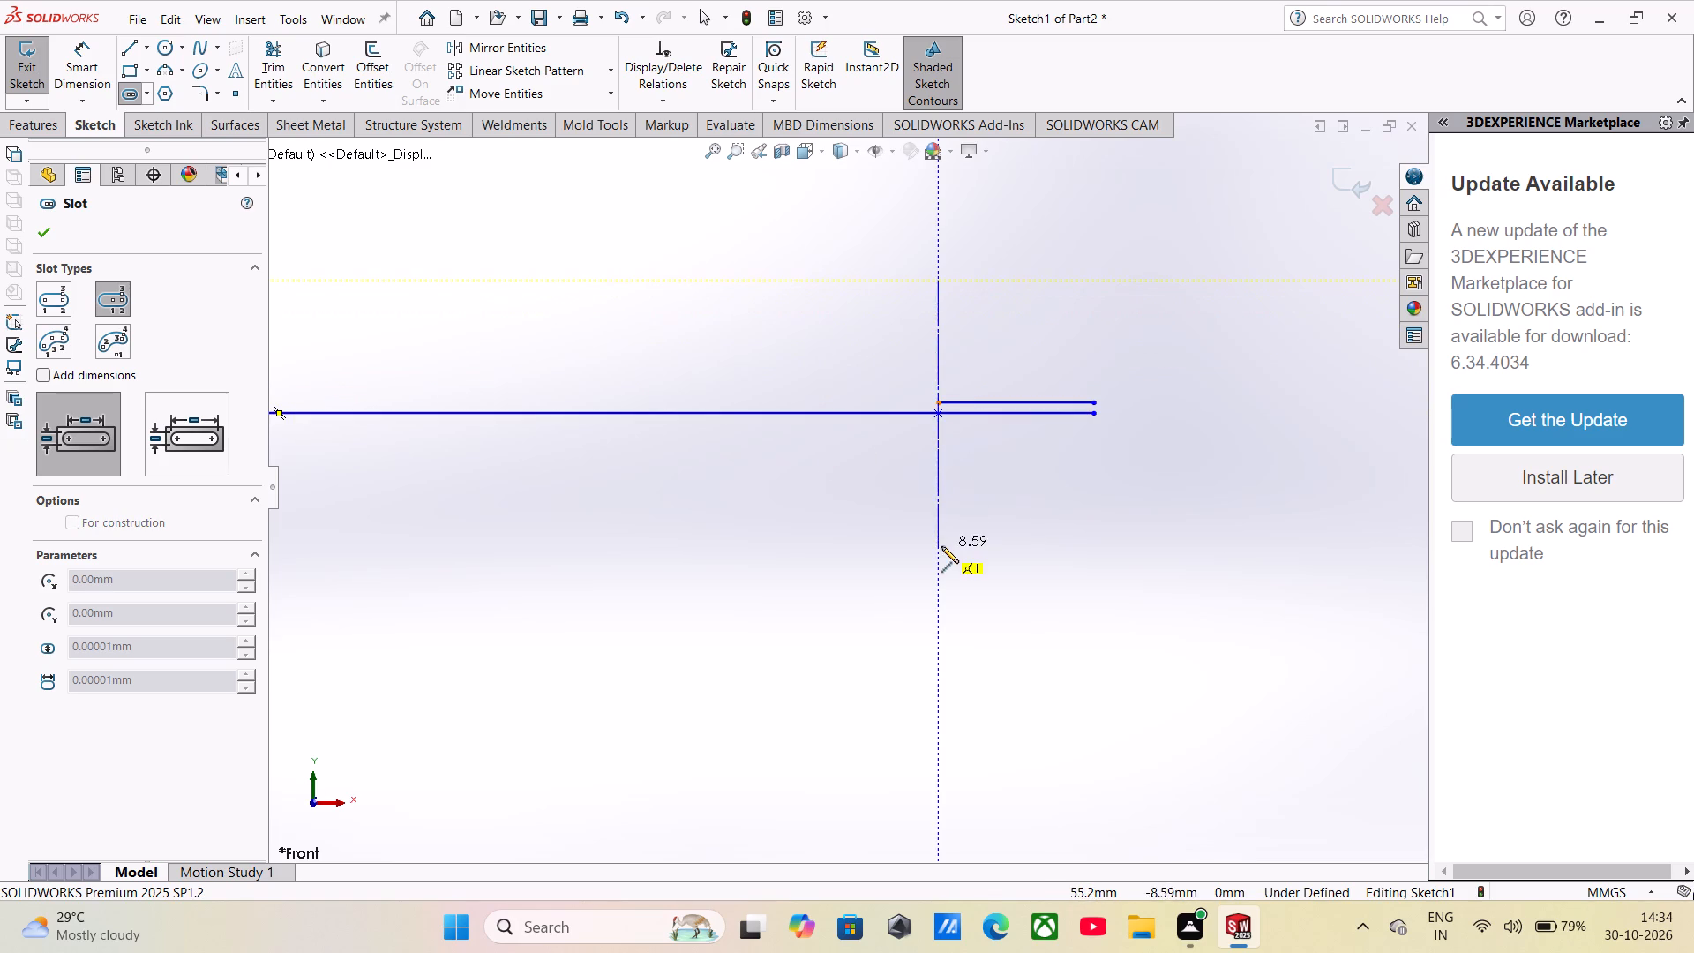
{"action": "left_click", "coordinate": [942, 549]}
{"action": "left_click", "coordinate": [906, 560]}
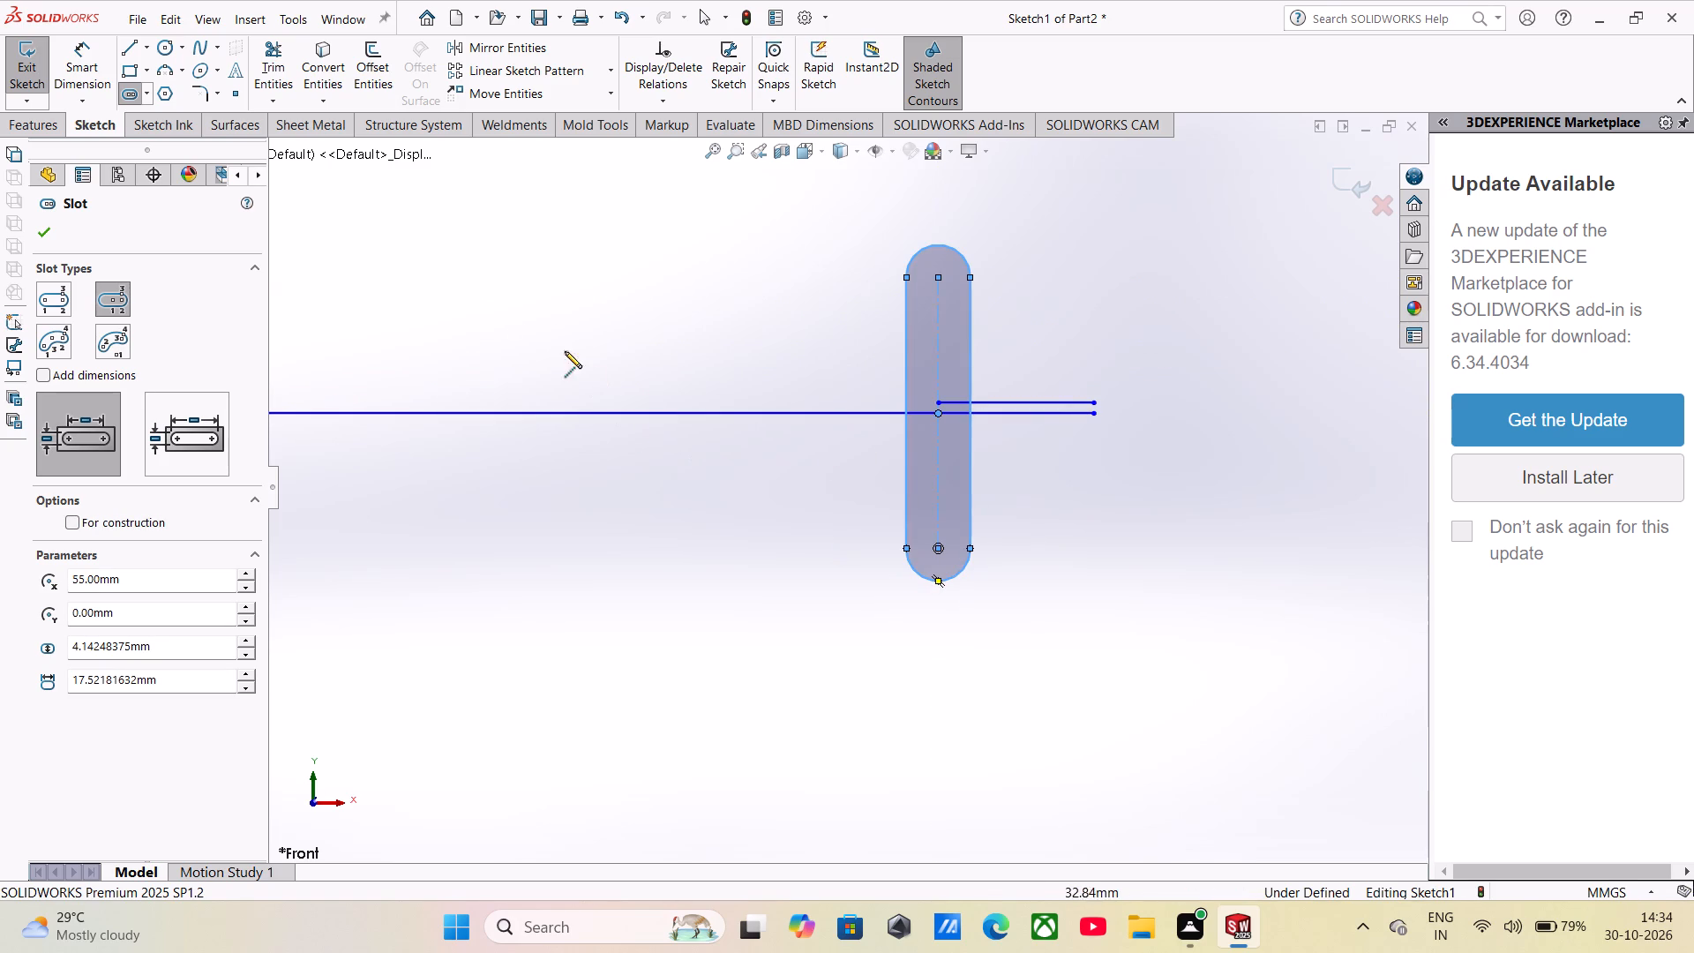
Dimension the new right-hand slot's arc-centre spacing as 50 mm.
{"action": "left_click", "coordinate": [60, 67]}
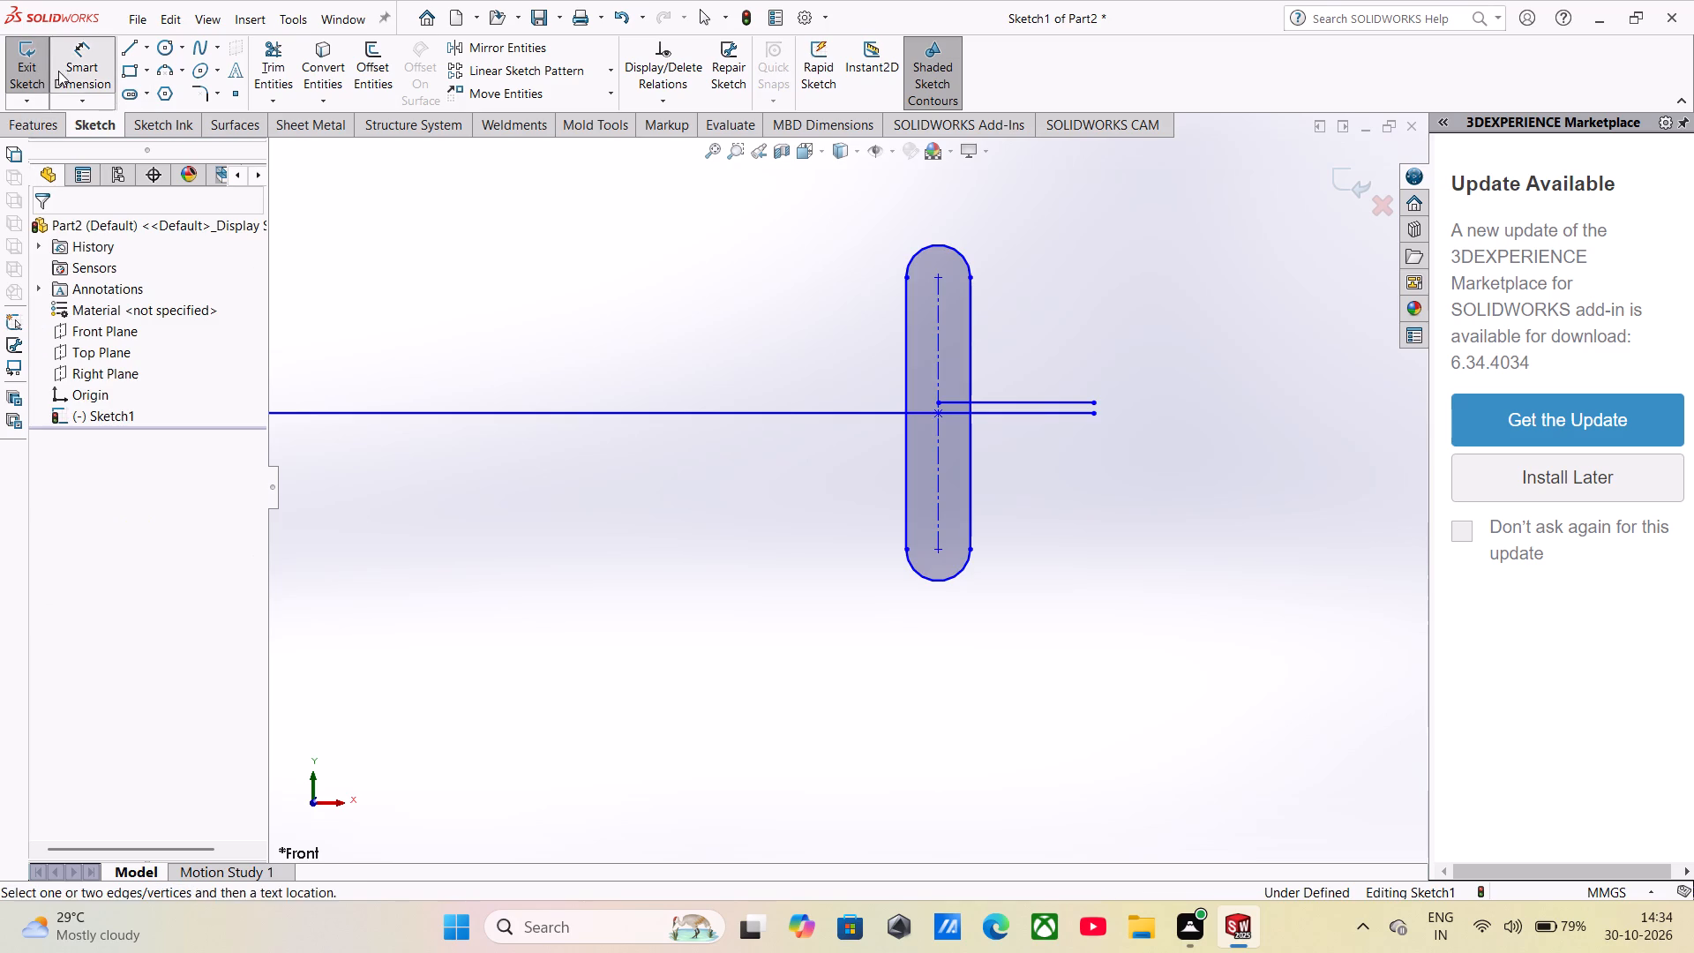
{"action": "left_click", "coordinate": [937, 495]}
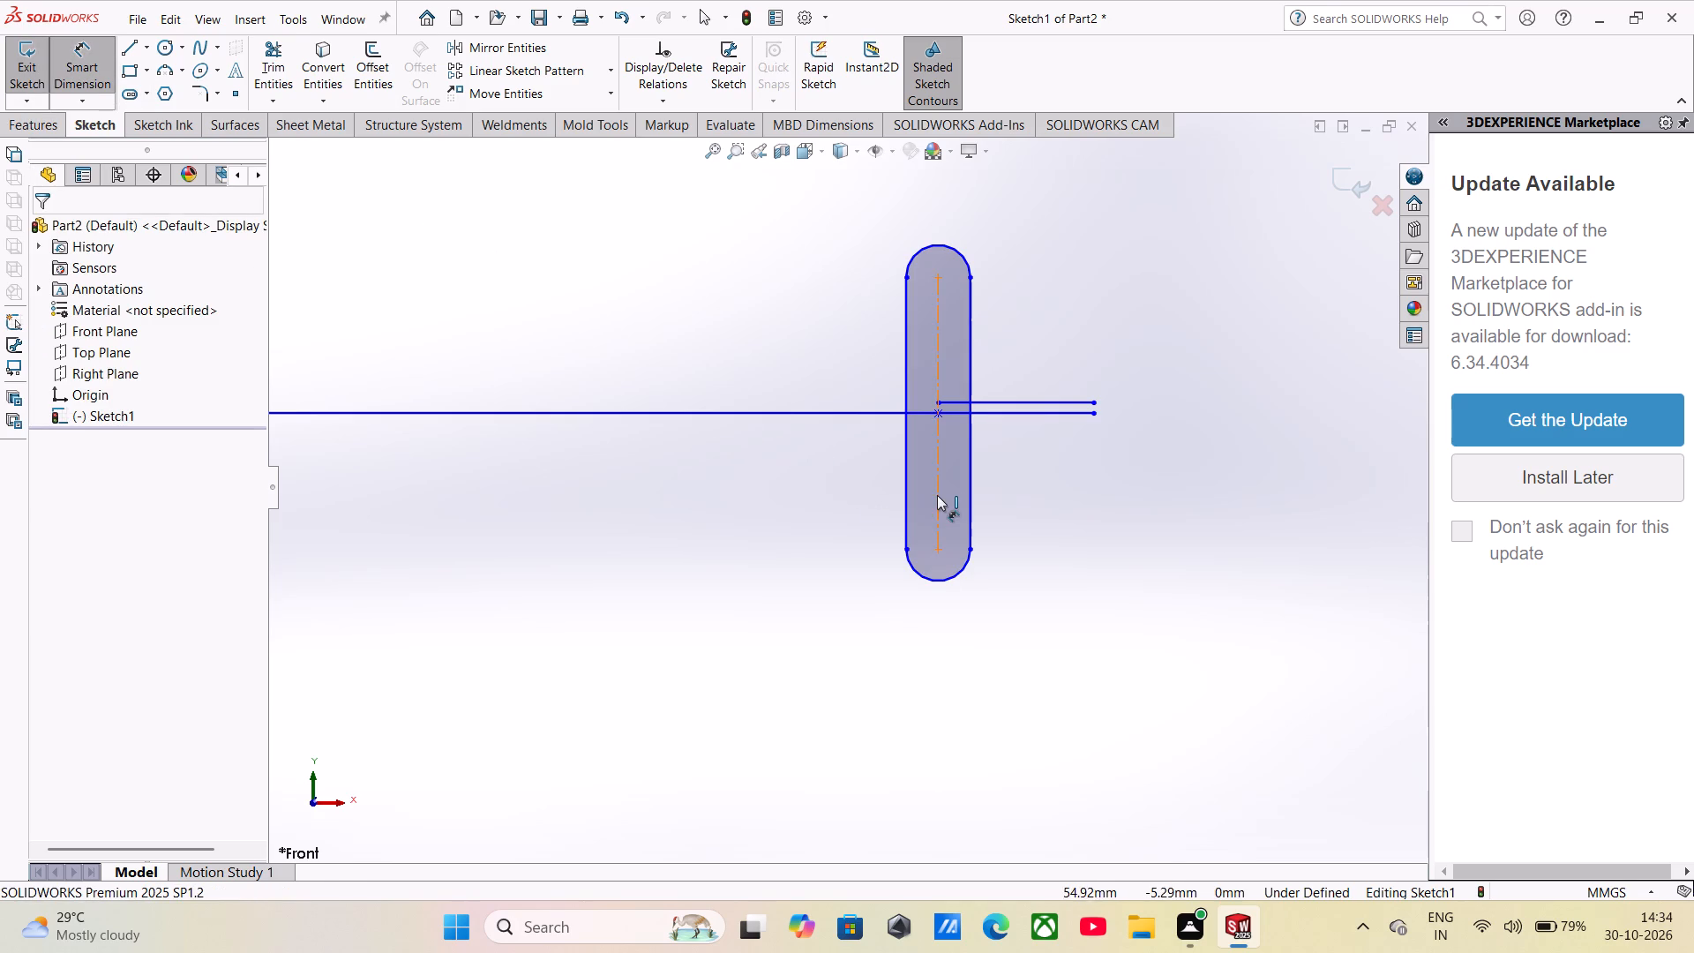
{"action": "left_click", "coordinate": [1211, 418]}
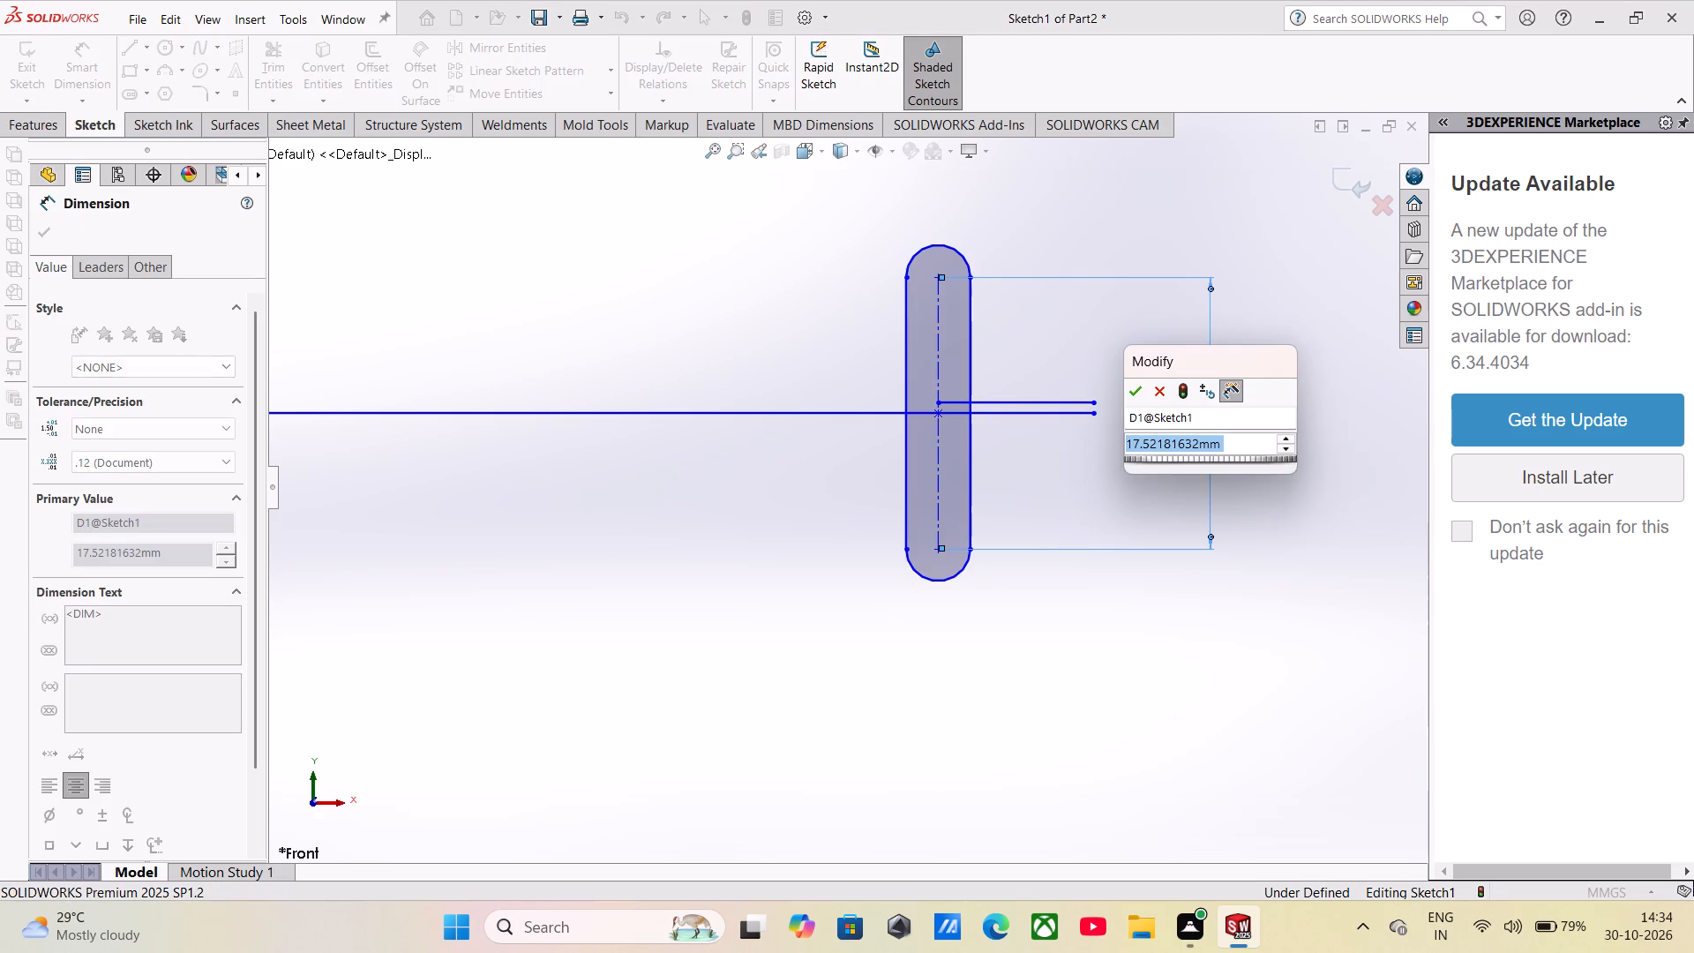
{"action": "type", "text": "50"}
{"action": "key", "text": "Return"}
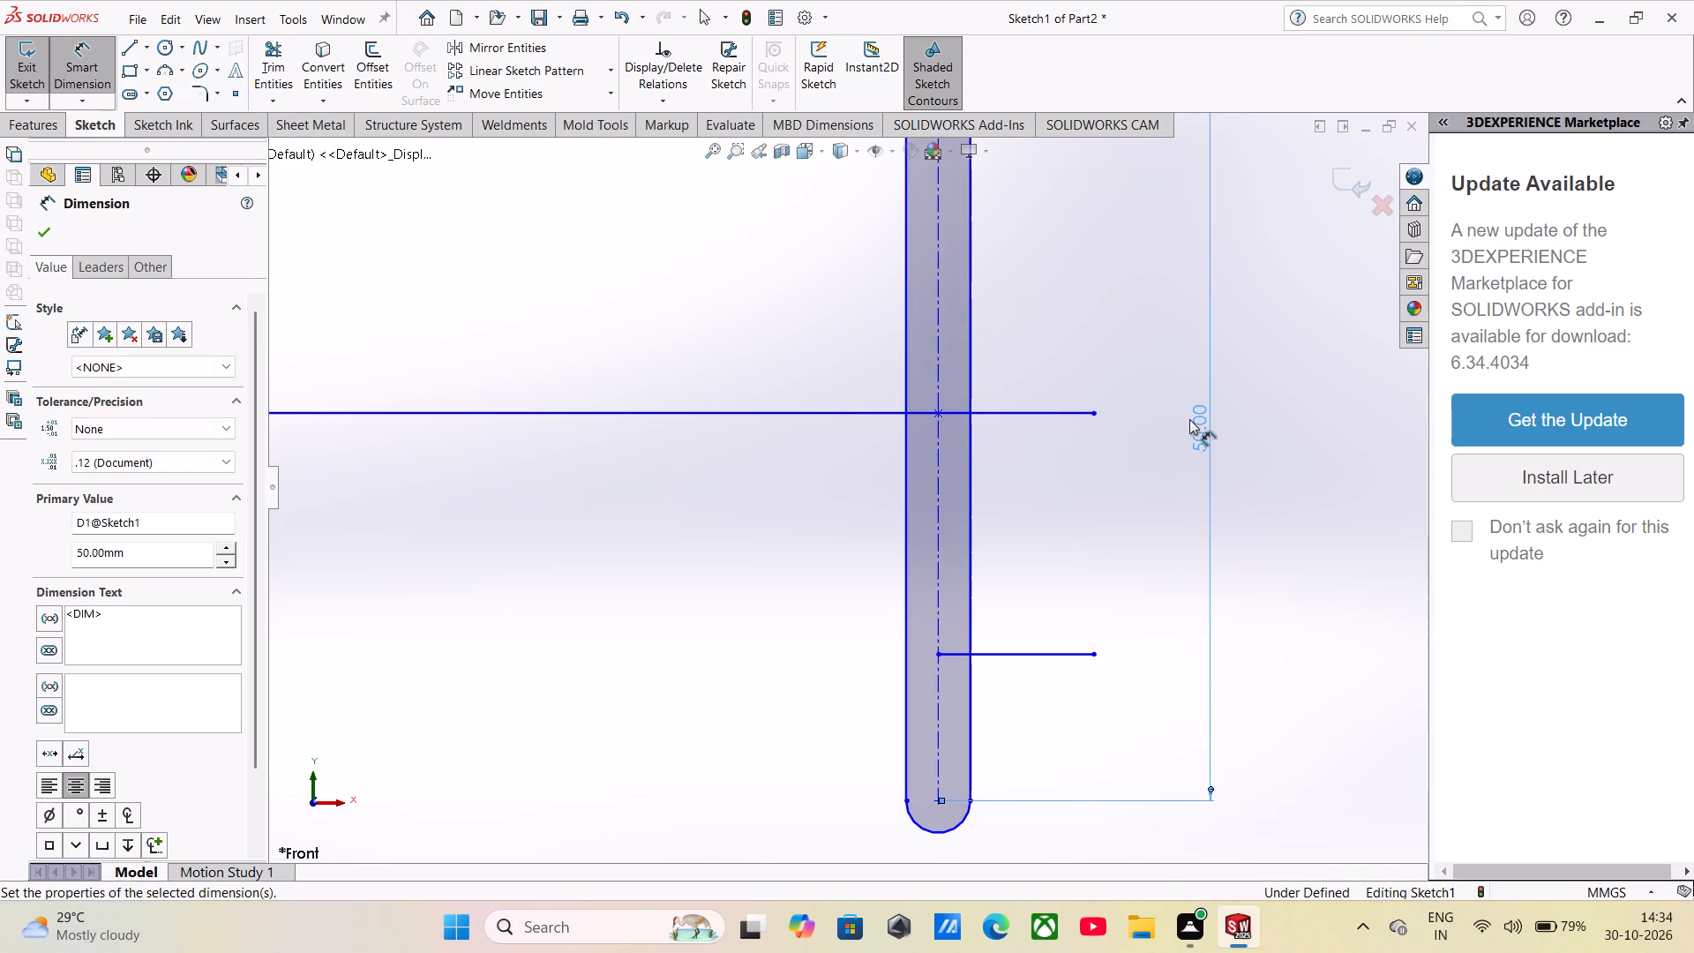
Dimension the radius of the right-hand slot's upper end arc as 15 mm.
{"action": "scroll", "coordinate": [1073, 521], "scroll_direction": "down", "scroll_amount": 7}
{"action": "scroll", "coordinate": [1074, 527], "scroll_direction": "up", "scroll_amount": 13}
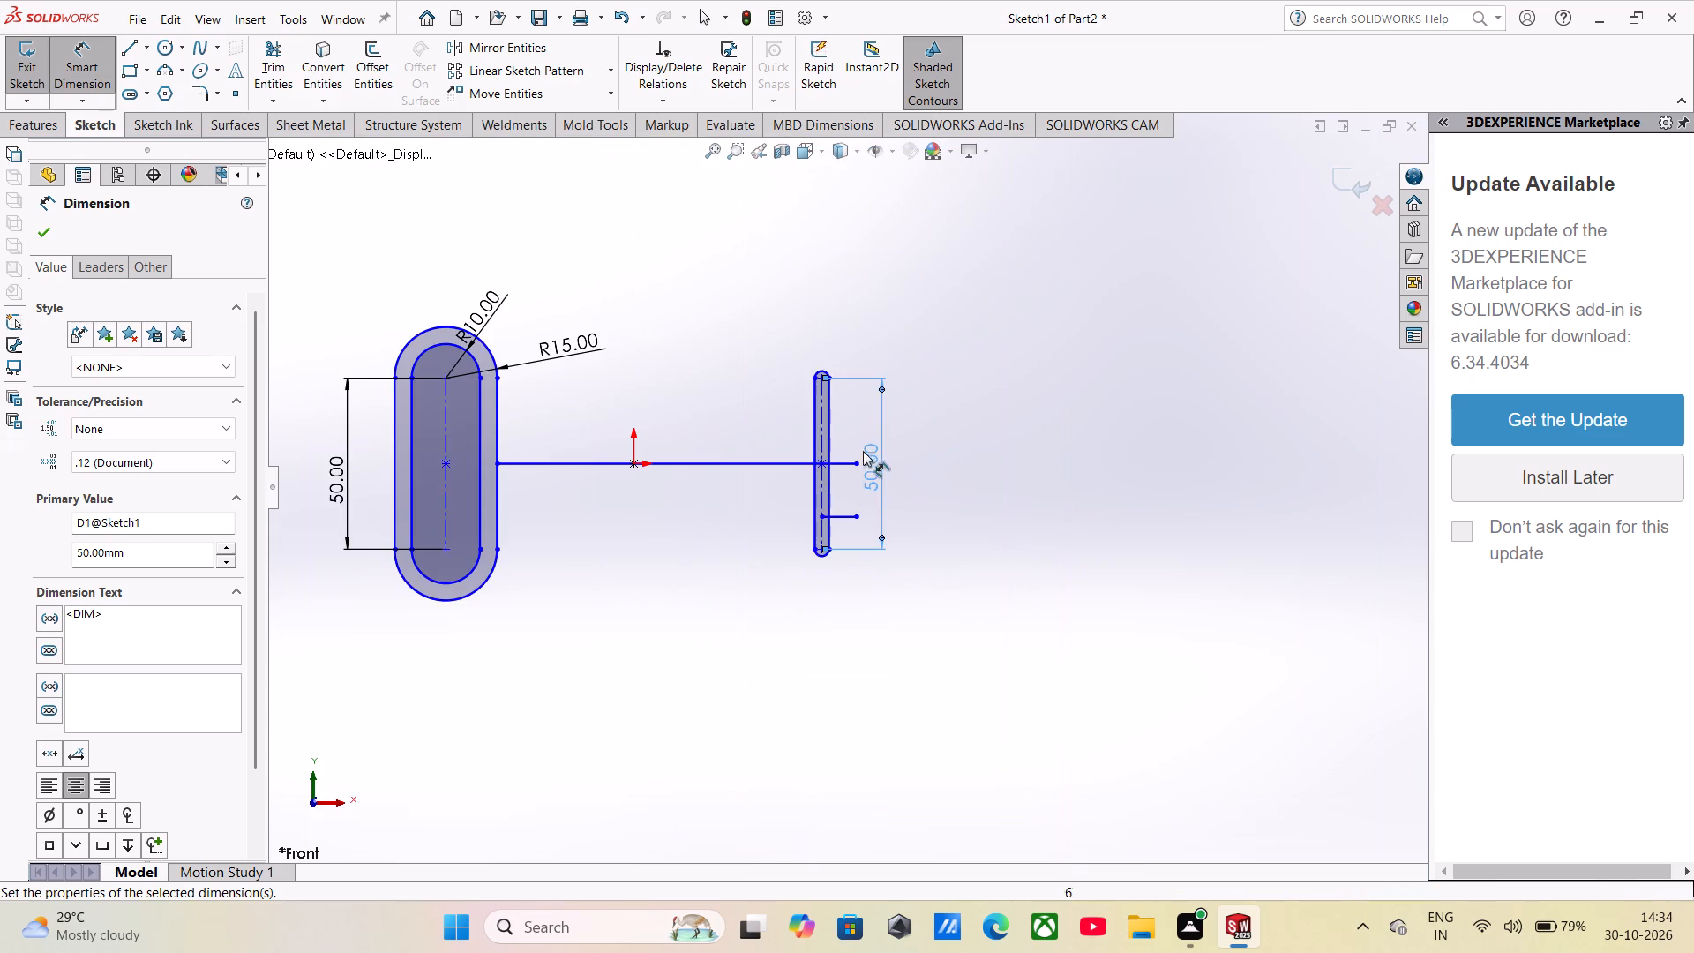
{"action": "scroll", "coordinate": [804, 414], "scroll_direction": "down", "scroll_amount": 7}
{"action": "left_click", "coordinate": [867, 333]}
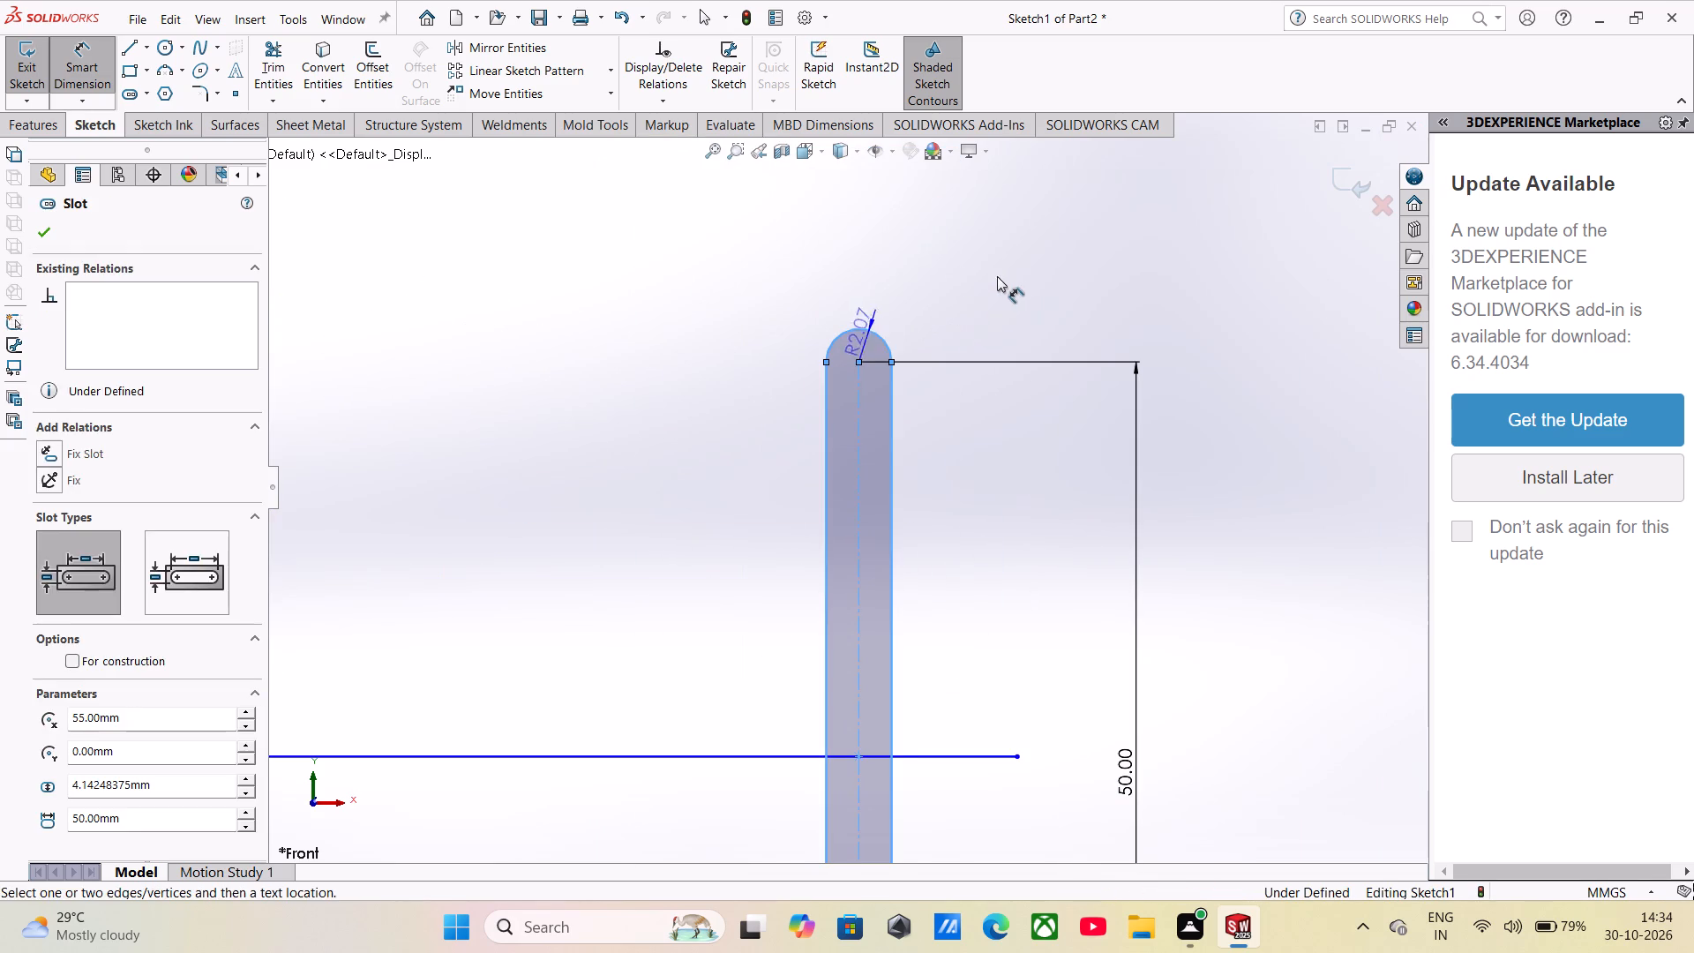
{"action": "left_click", "coordinate": [1002, 274]}
{"action": "type", "text": "15"}
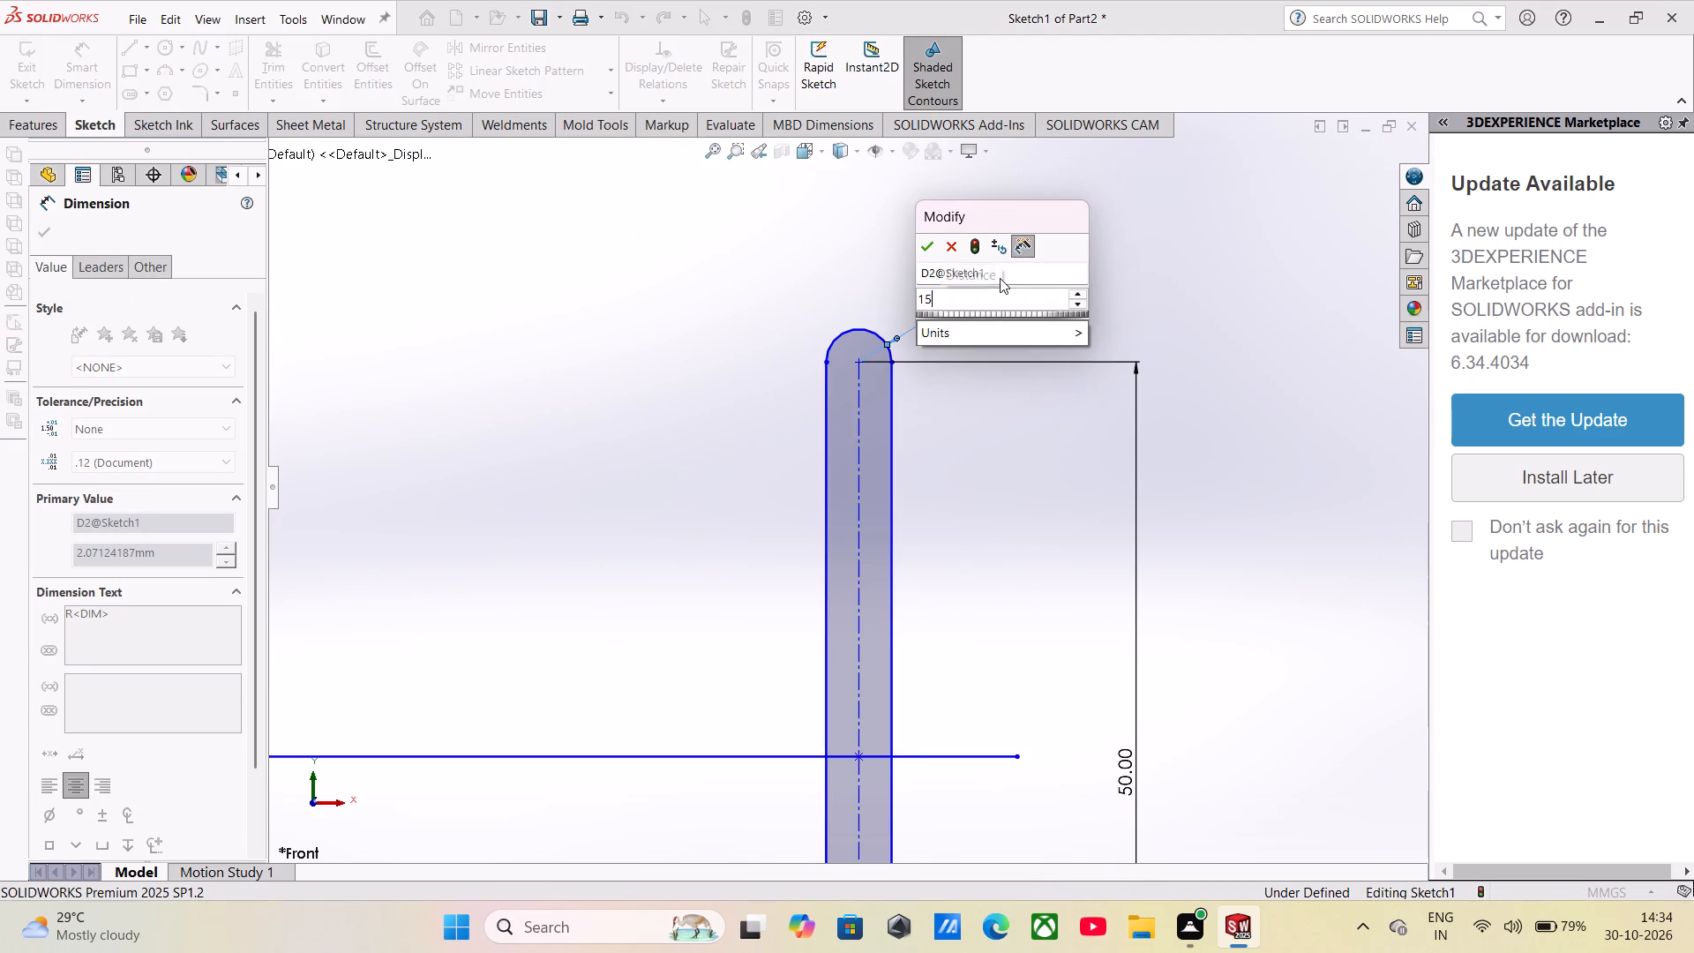
{"action": "key", "text": "Return"}
Sketch a second vertical centerpoint straight slot about 8.2 mm wide inside the right-hand one, sharing its centre point and 50 mm arc-centre spacing.
{"action": "scroll", "coordinate": [1001, 446], "scroll_direction": "down", "scroll_amount": 11}
{"action": "scroll", "coordinate": [1001, 463], "scroll_direction": "up", "scroll_amount": 19}
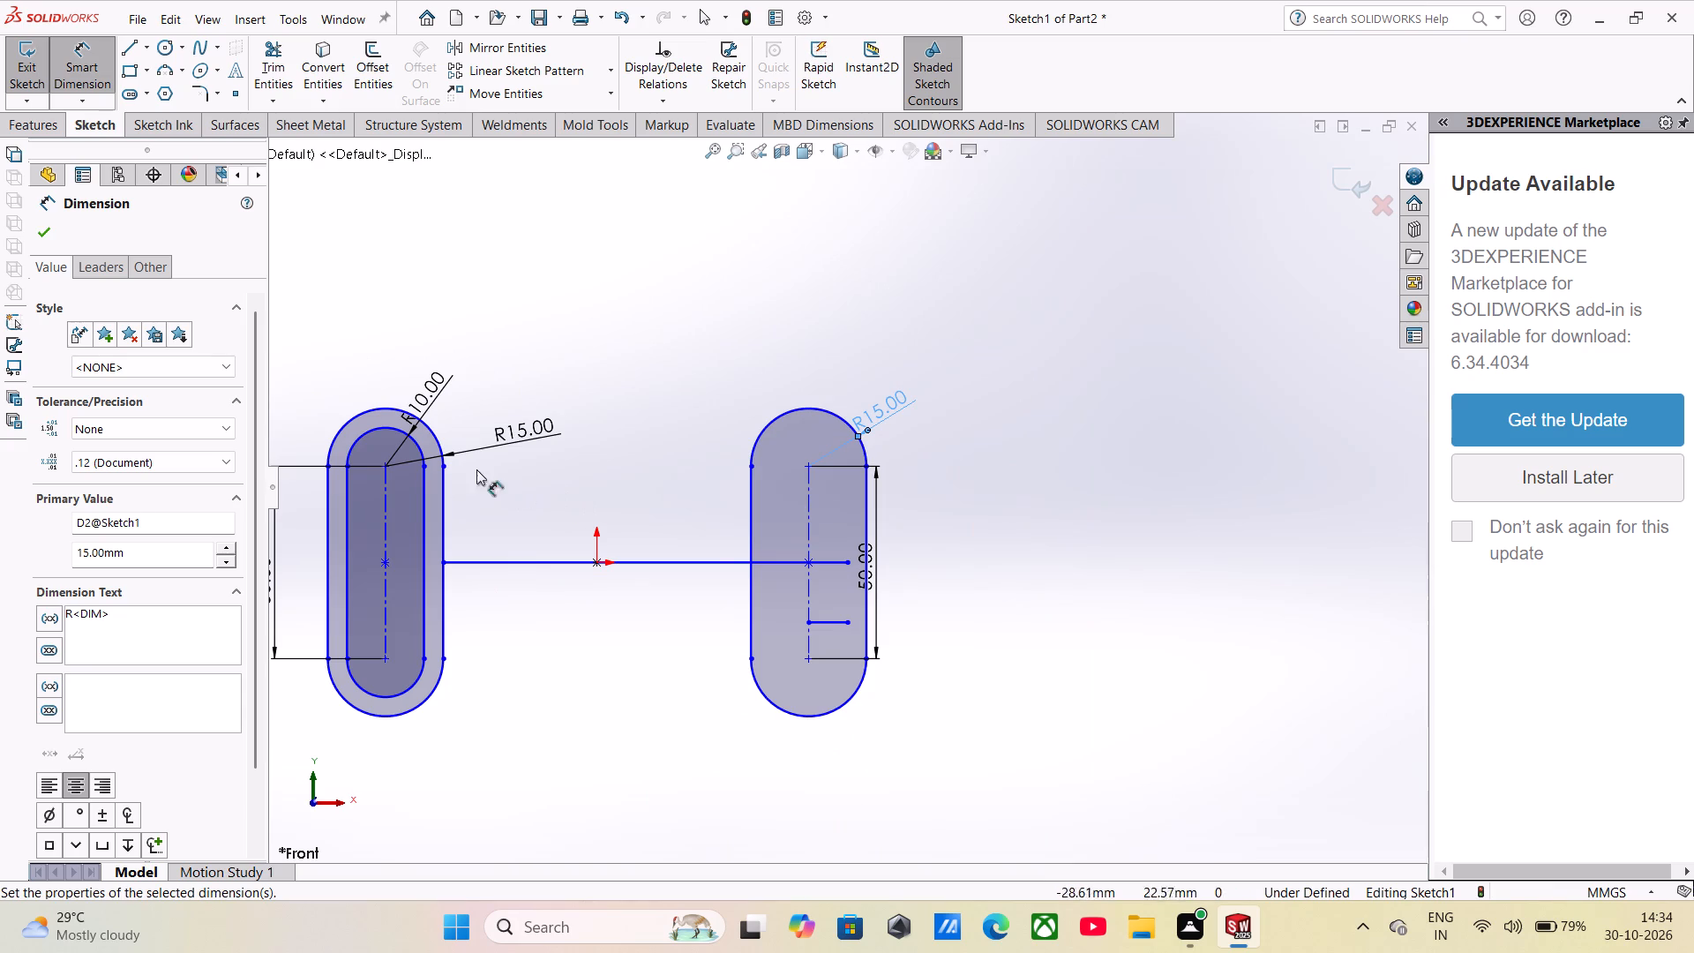
{"action": "left_click", "coordinate": [125, 94]}
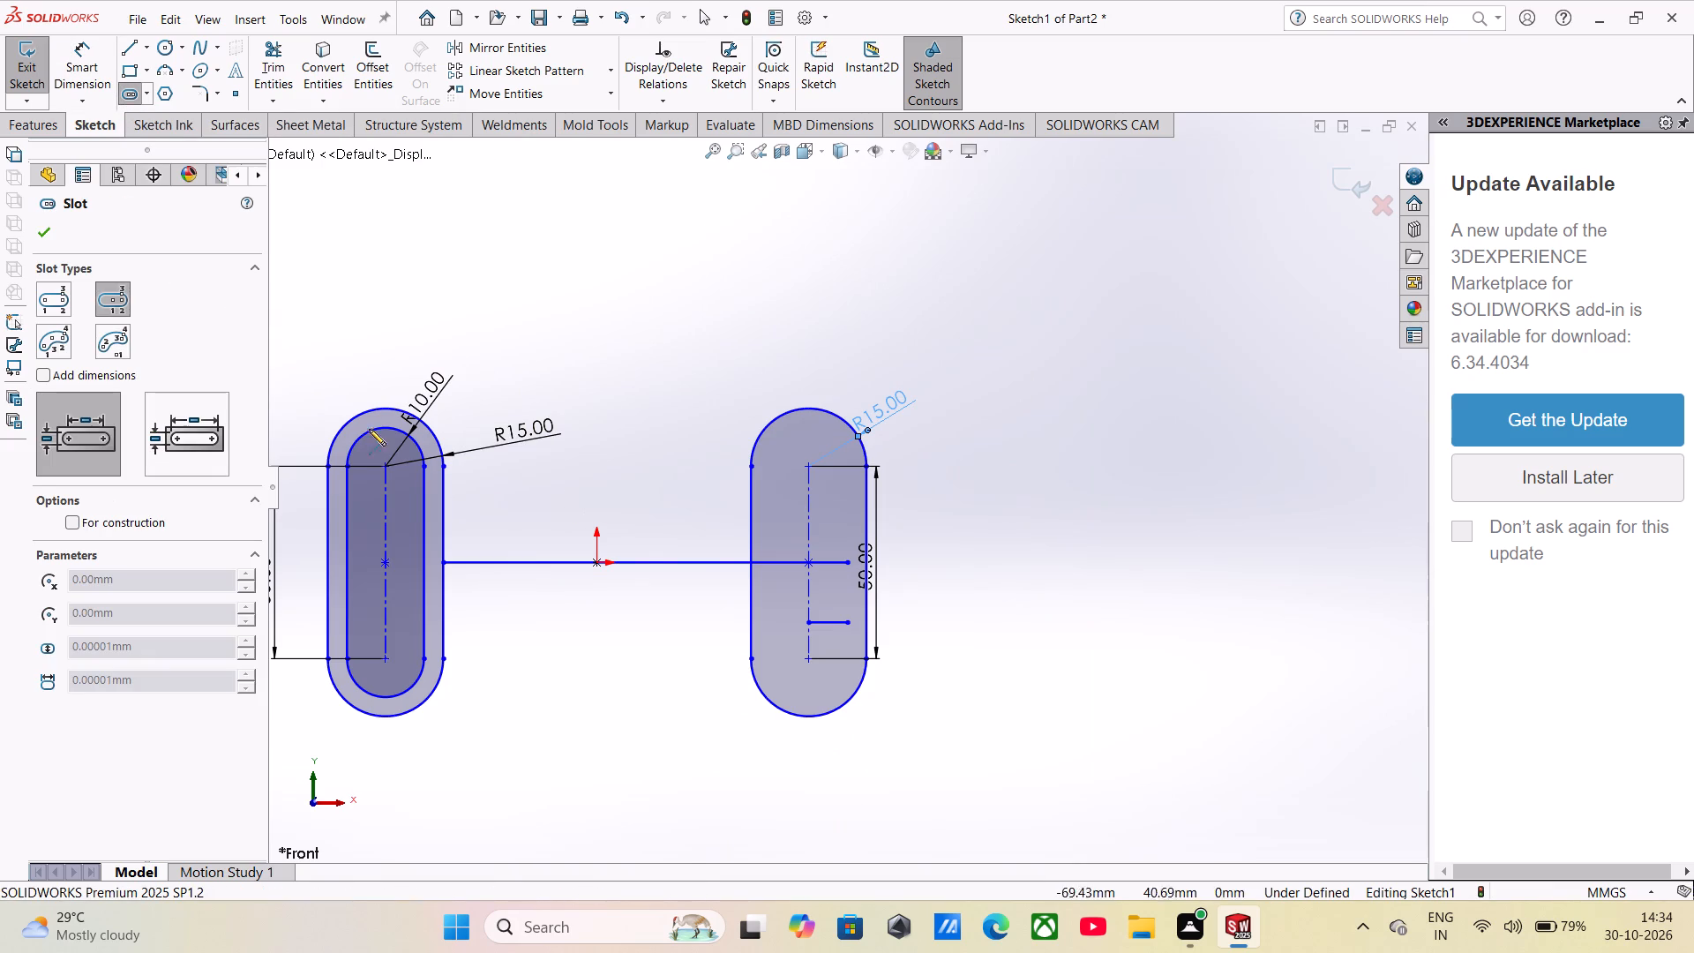
{"action": "scroll", "coordinate": [766, 562], "scroll_direction": "down", "scroll_amount": 9}
{"action": "scroll", "coordinate": [854, 404], "scroll_direction": "down", "scroll_amount": 4}
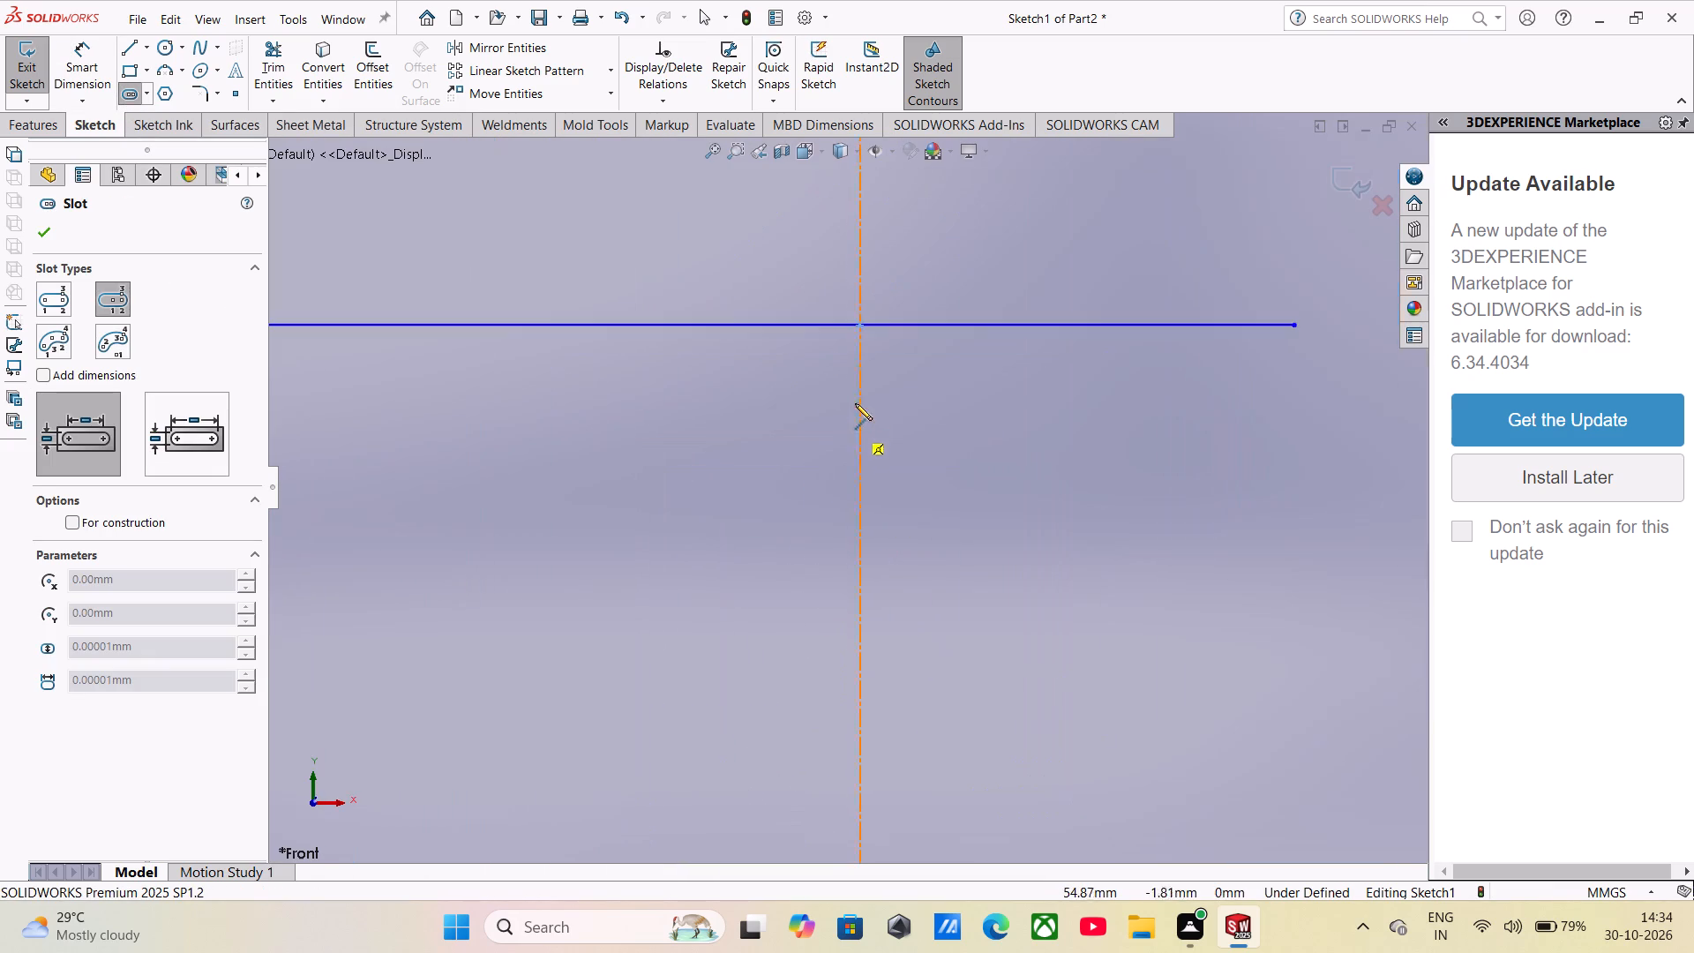
{"action": "scroll", "coordinate": [858, 358], "scroll_direction": "down", "scroll_amount": 4}
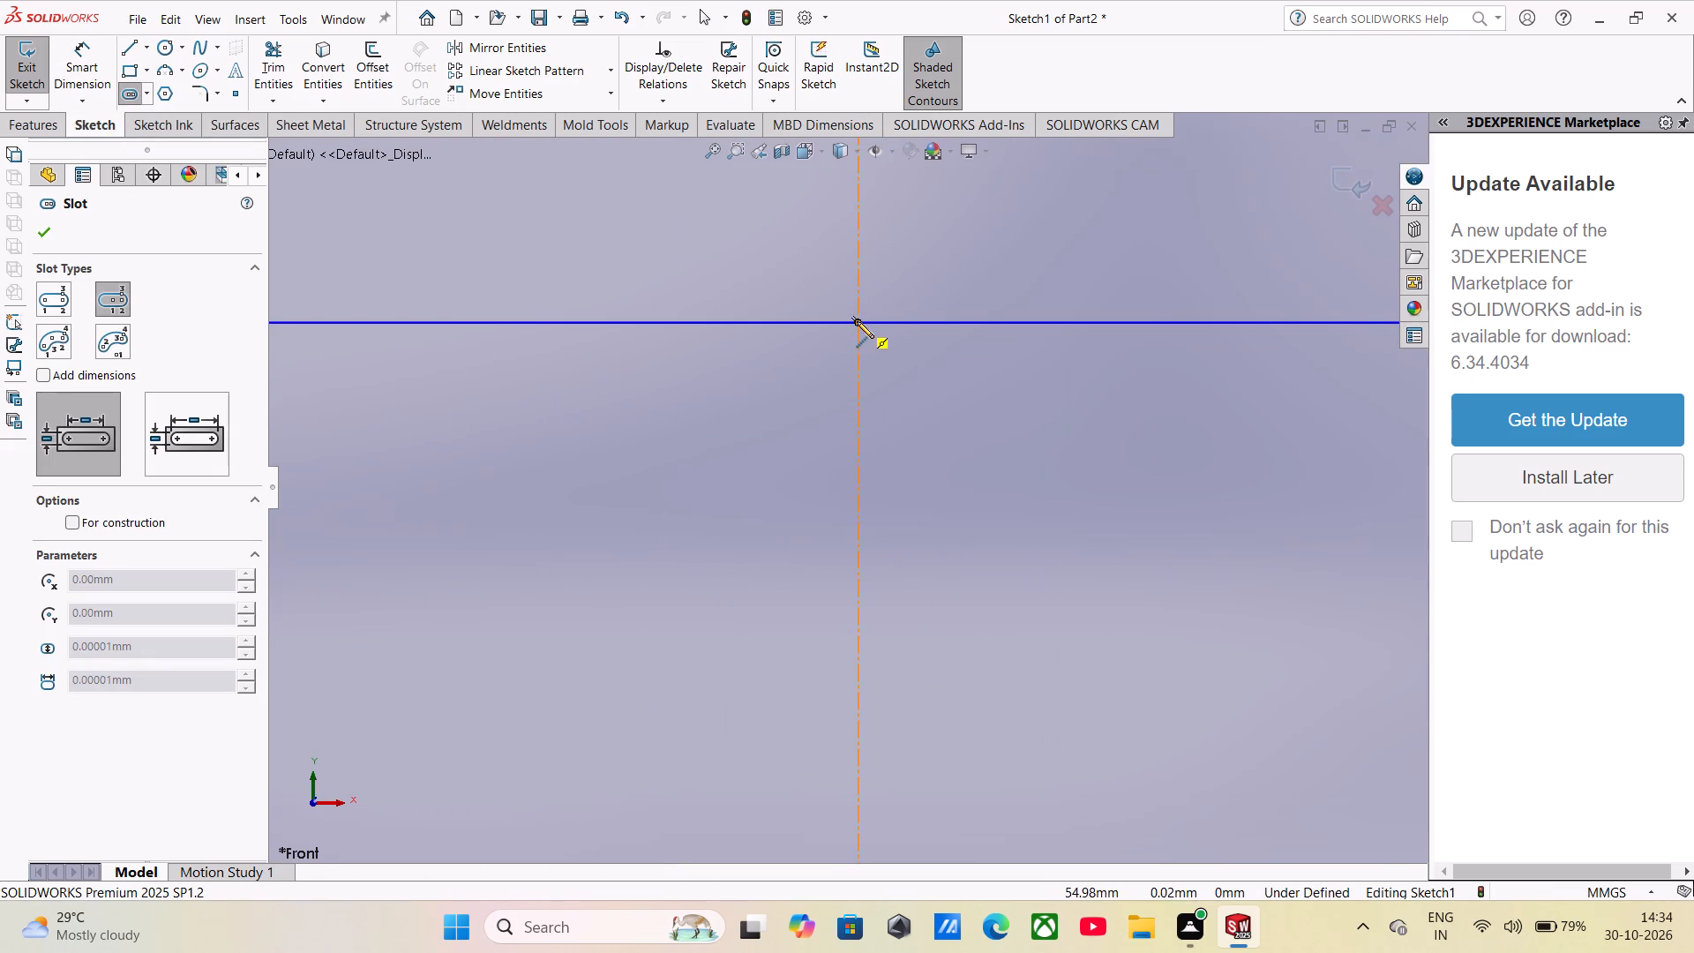
{"action": "left_click", "coordinate": [857, 321]}
{"action": "scroll", "coordinate": [853, 360], "scroll_direction": "up", "scroll_amount": 9}
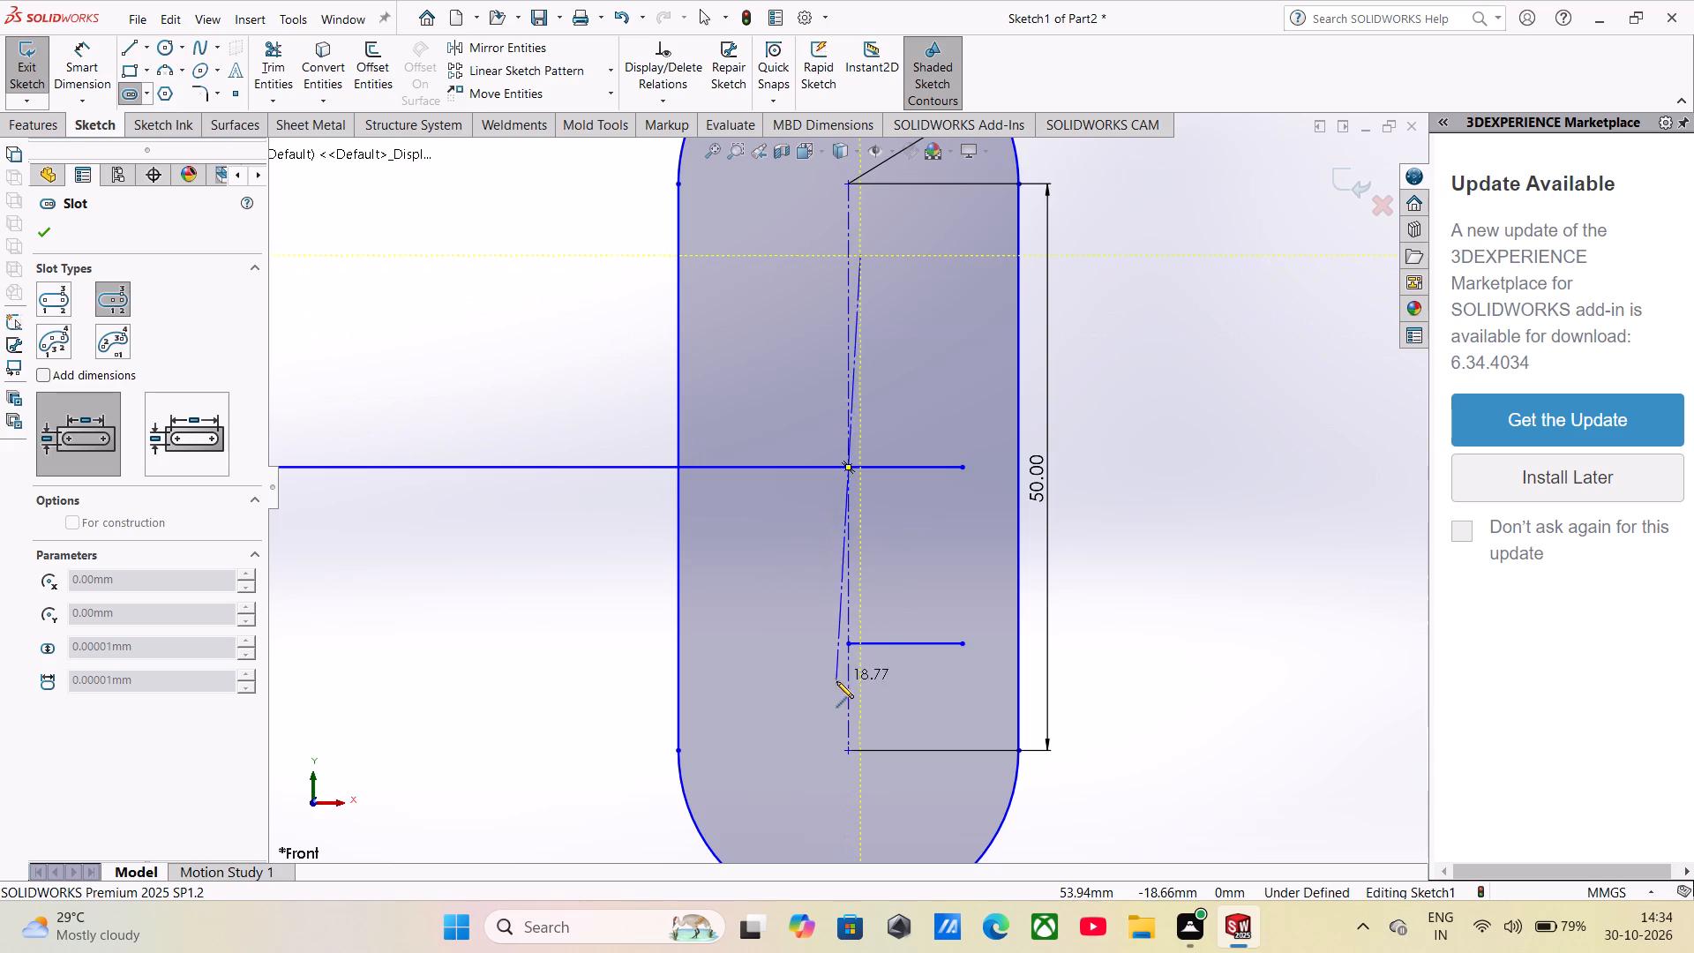
{"action": "left_click", "coordinate": [843, 750]}
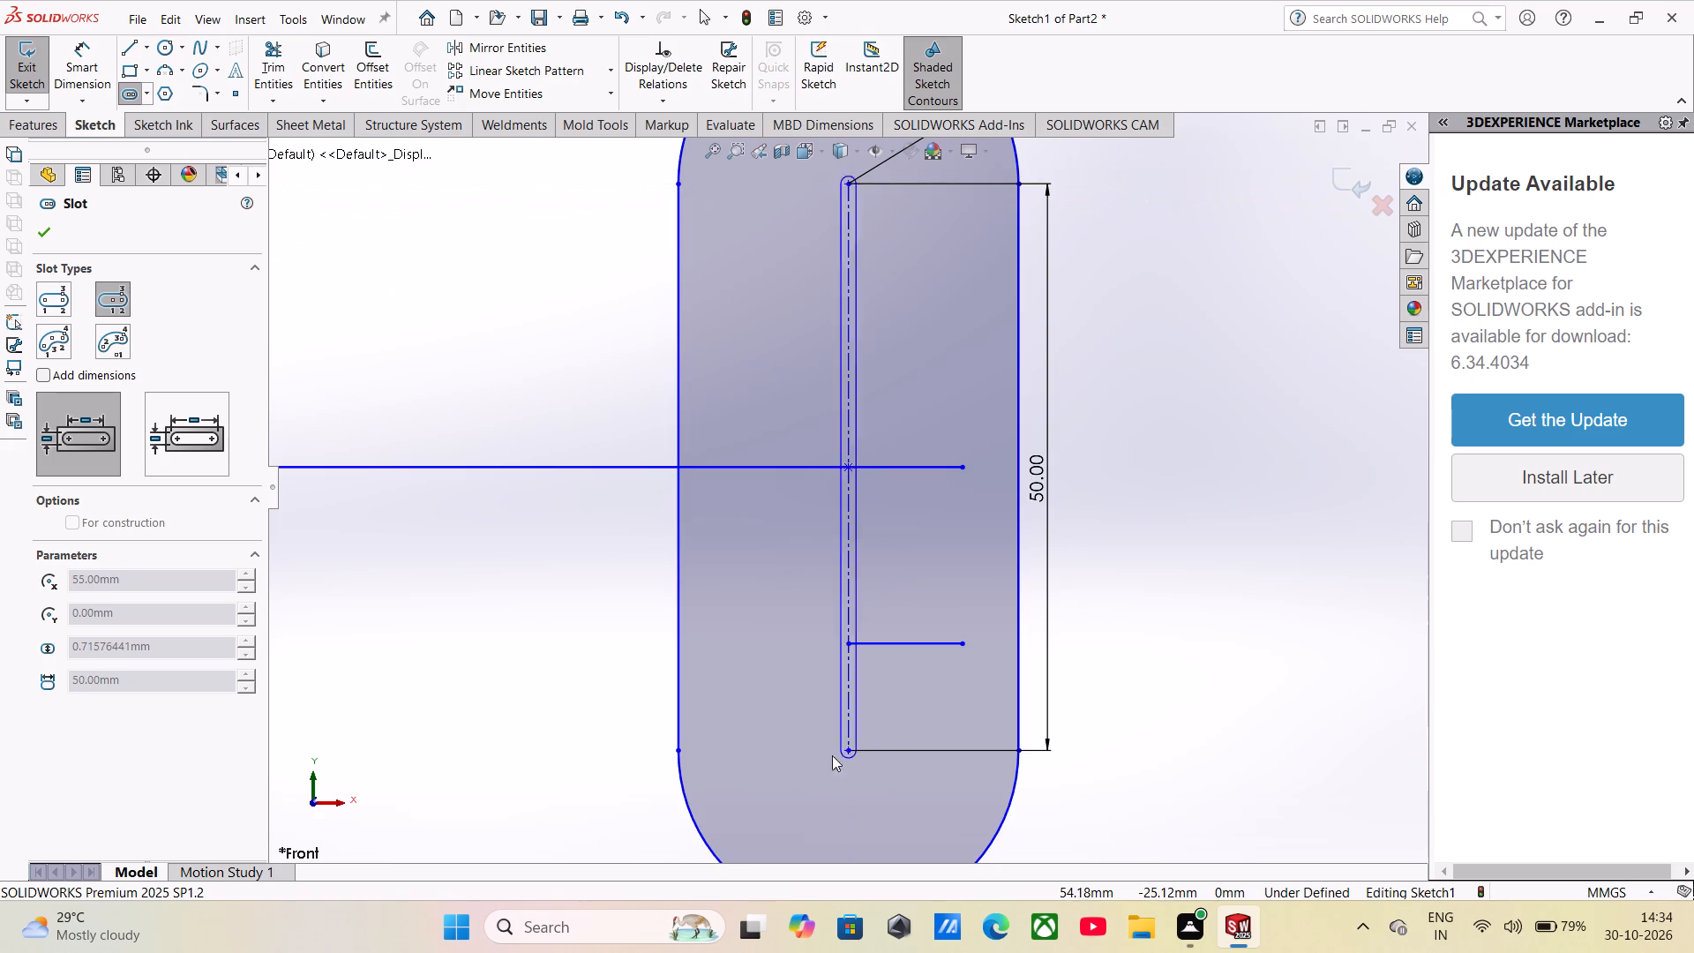
{"action": "left_click", "coordinate": [802, 764]}
{"action": "scroll", "coordinate": [768, 612], "scroll_direction": "up", "scroll_amount": 2}
{"action": "scroll", "coordinate": [768, 612], "scroll_direction": "down", "scroll_amount": 4}
{"action": "scroll", "coordinate": [747, 581], "scroll_direction": "up", "scroll_amount": 4}
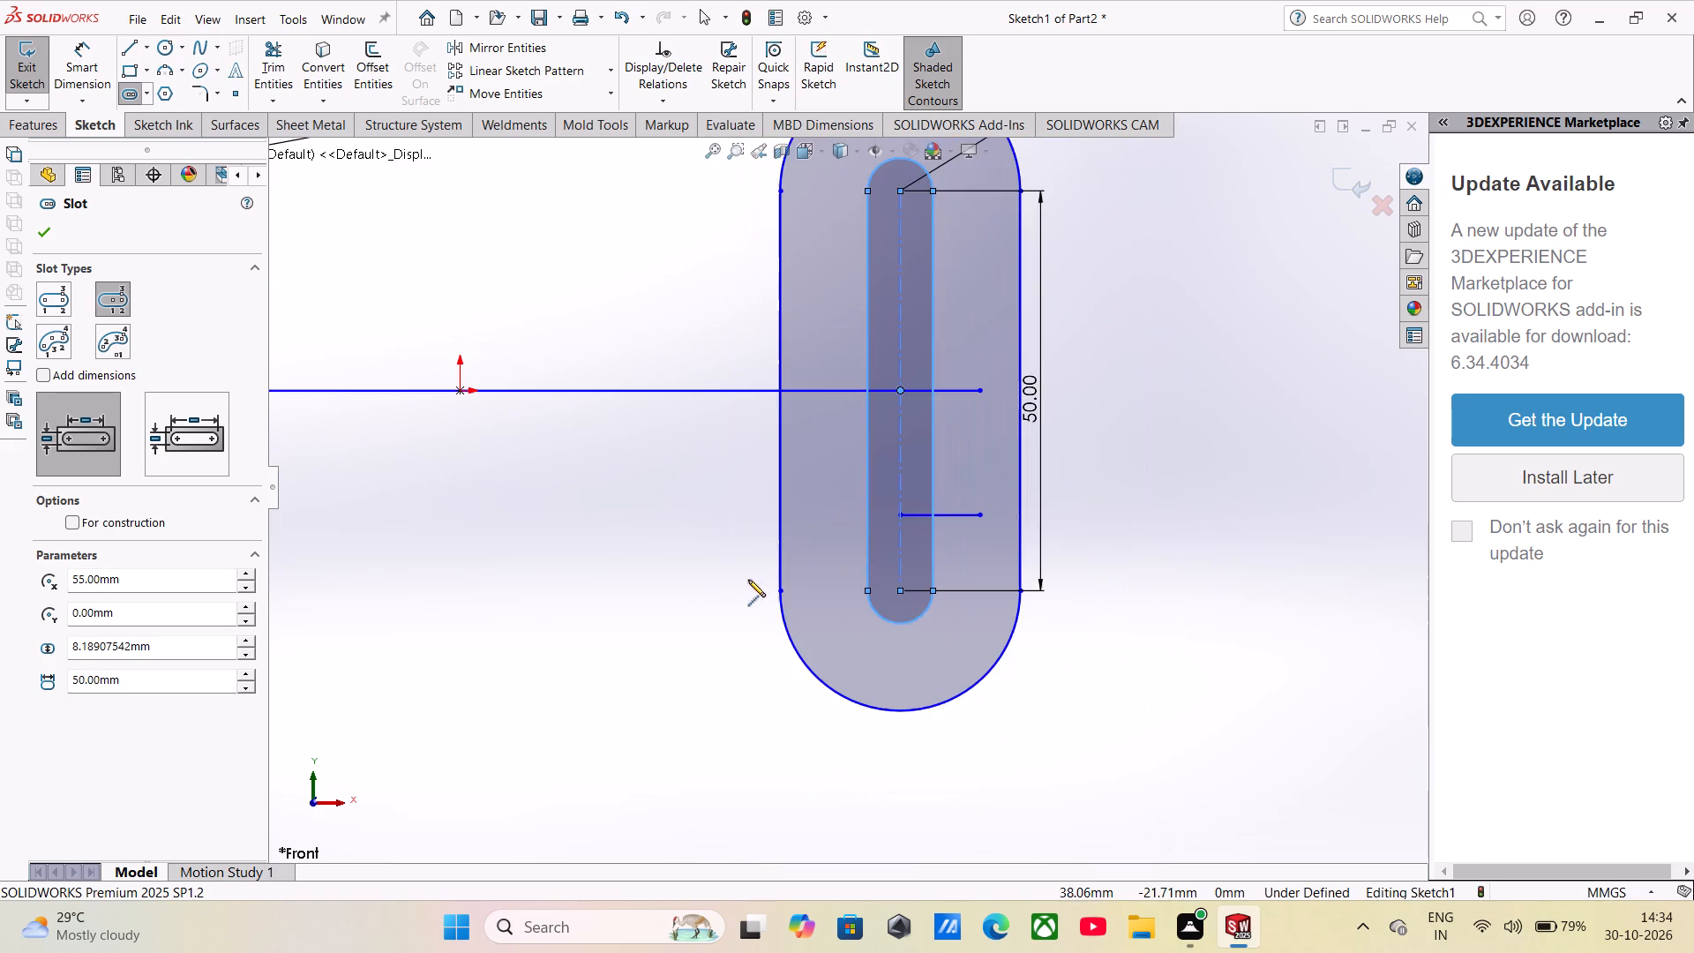
Dimension the radius of the inner right-hand slot's upper end arc as 10 mm.
{"action": "scroll", "coordinate": [578, 438], "scroll_direction": "up", "scroll_amount": 3}
{"action": "left_click", "coordinate": [106, 54]}
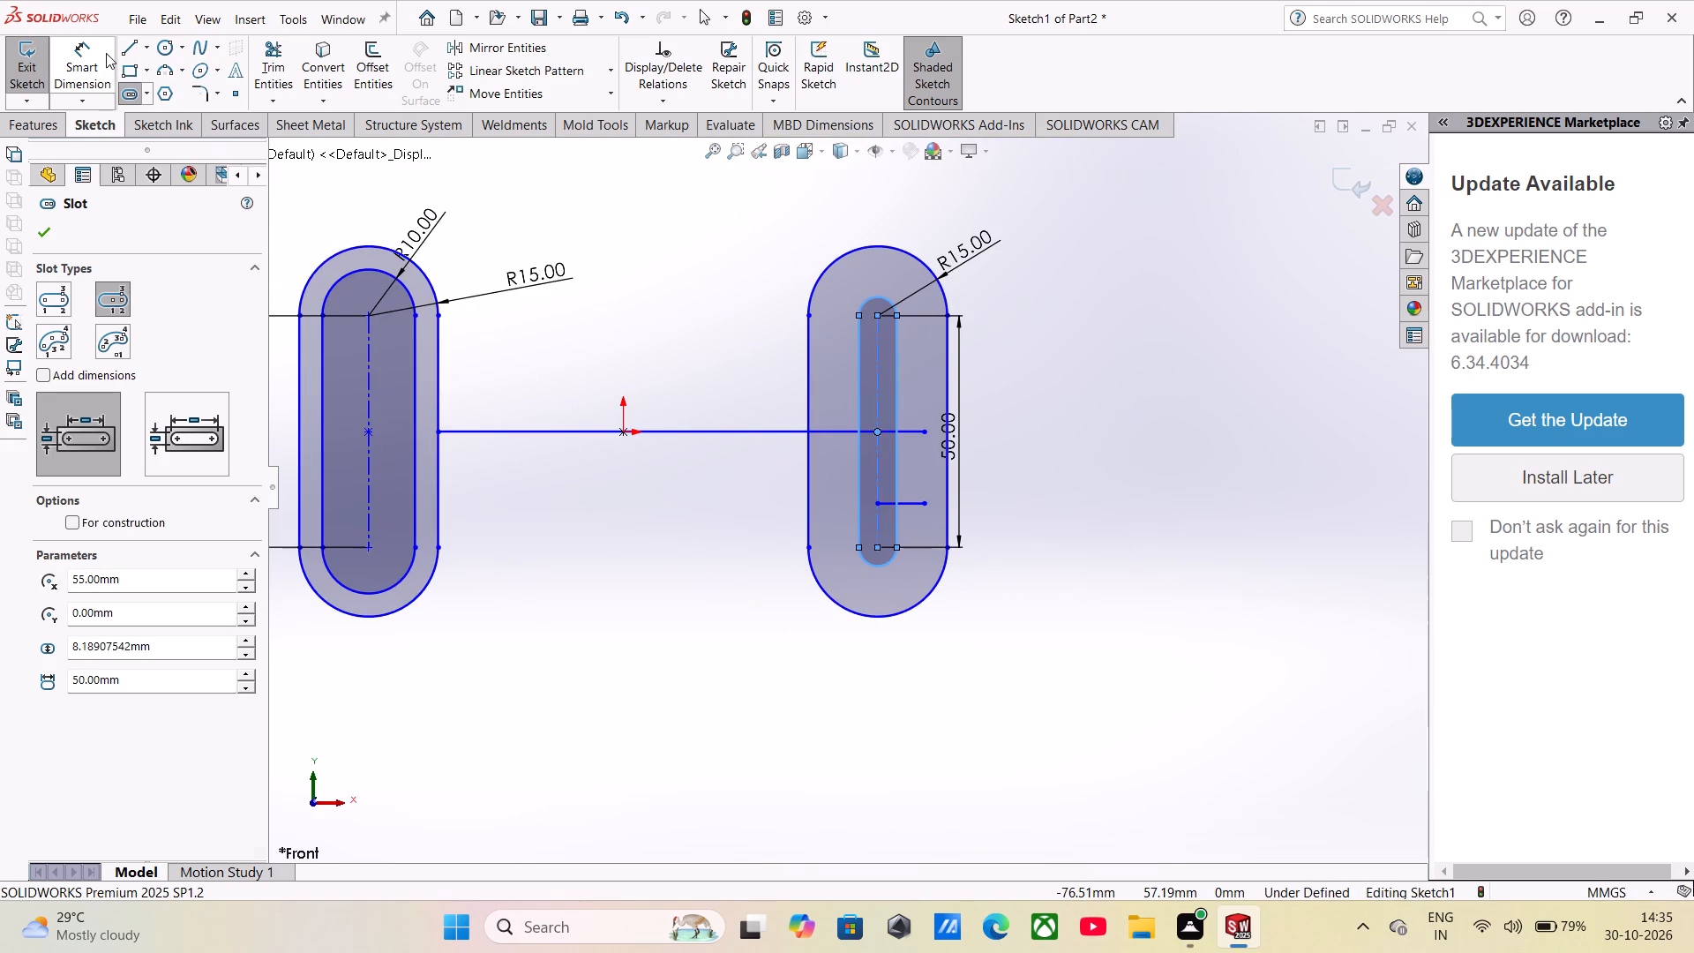
{"action": "left_click", "coordinate": [883, 296]}
{"action": "scroll", "coordinate": [902, 313], "scroll_direction": "up", "scroll_amount": 2}
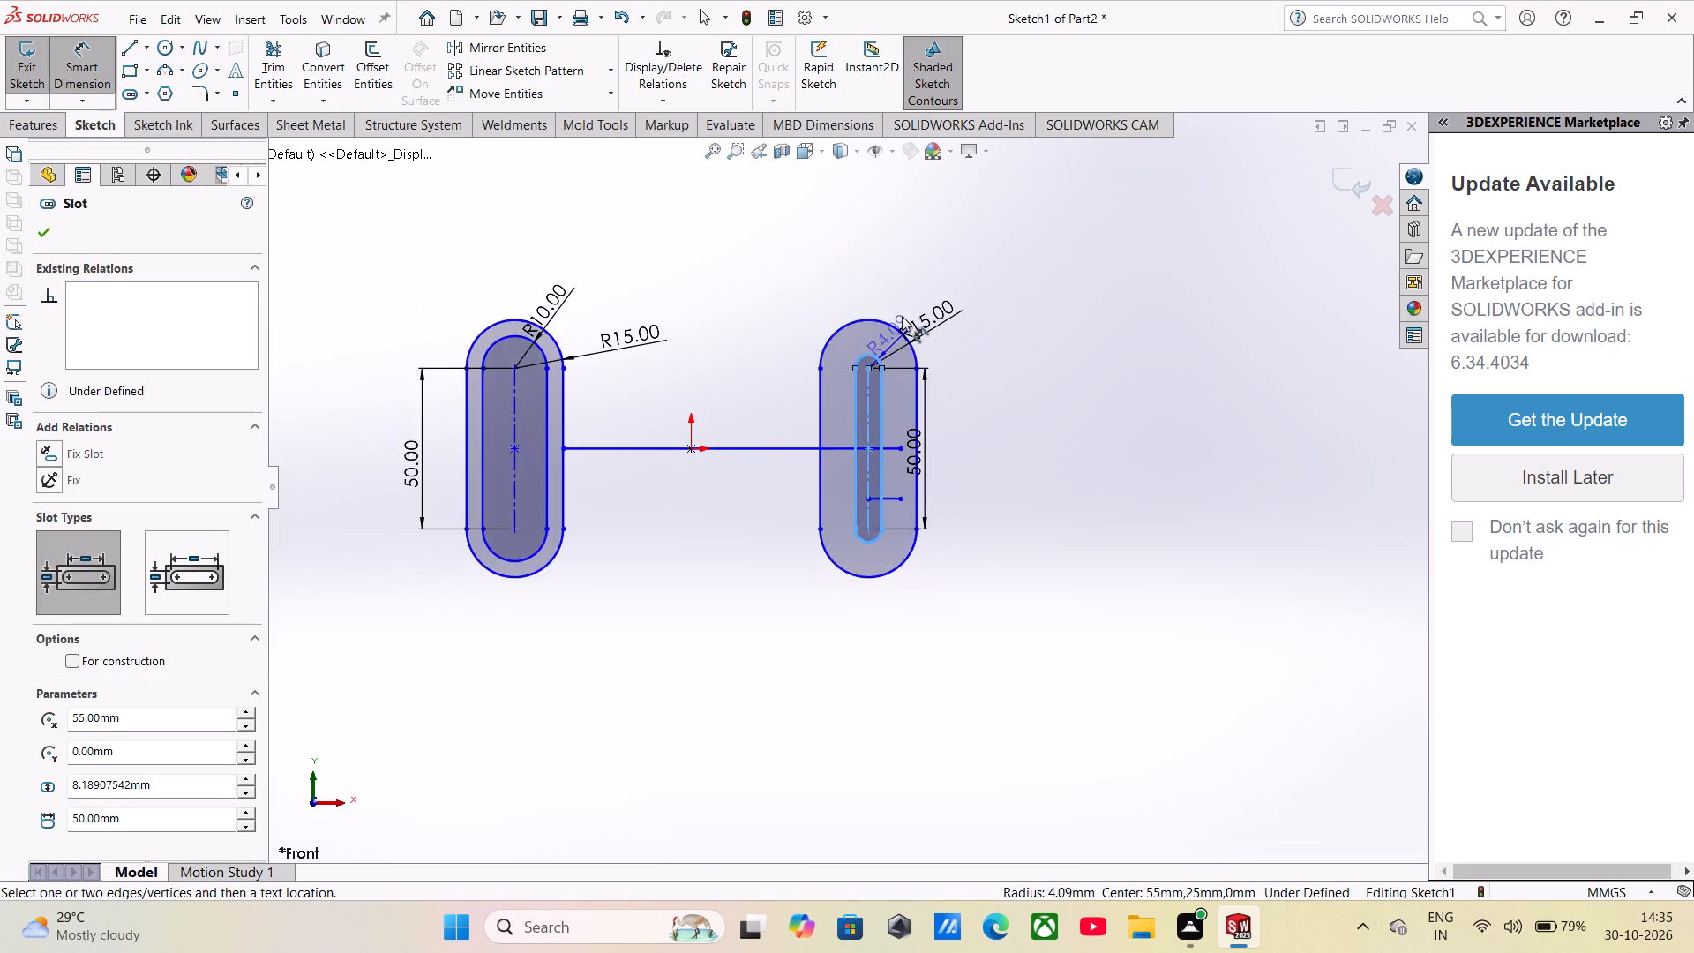
{"action": "scroll", "coordinate": [902, 316], "scroll_direction": "up", "scroll_amount": 1}
{"action": "scroll", "coordinate": [902, 316], "scroll_direction": "down", "scroll_amount": 6}
{"action": "left_click", "coordinate": [850, 405]}
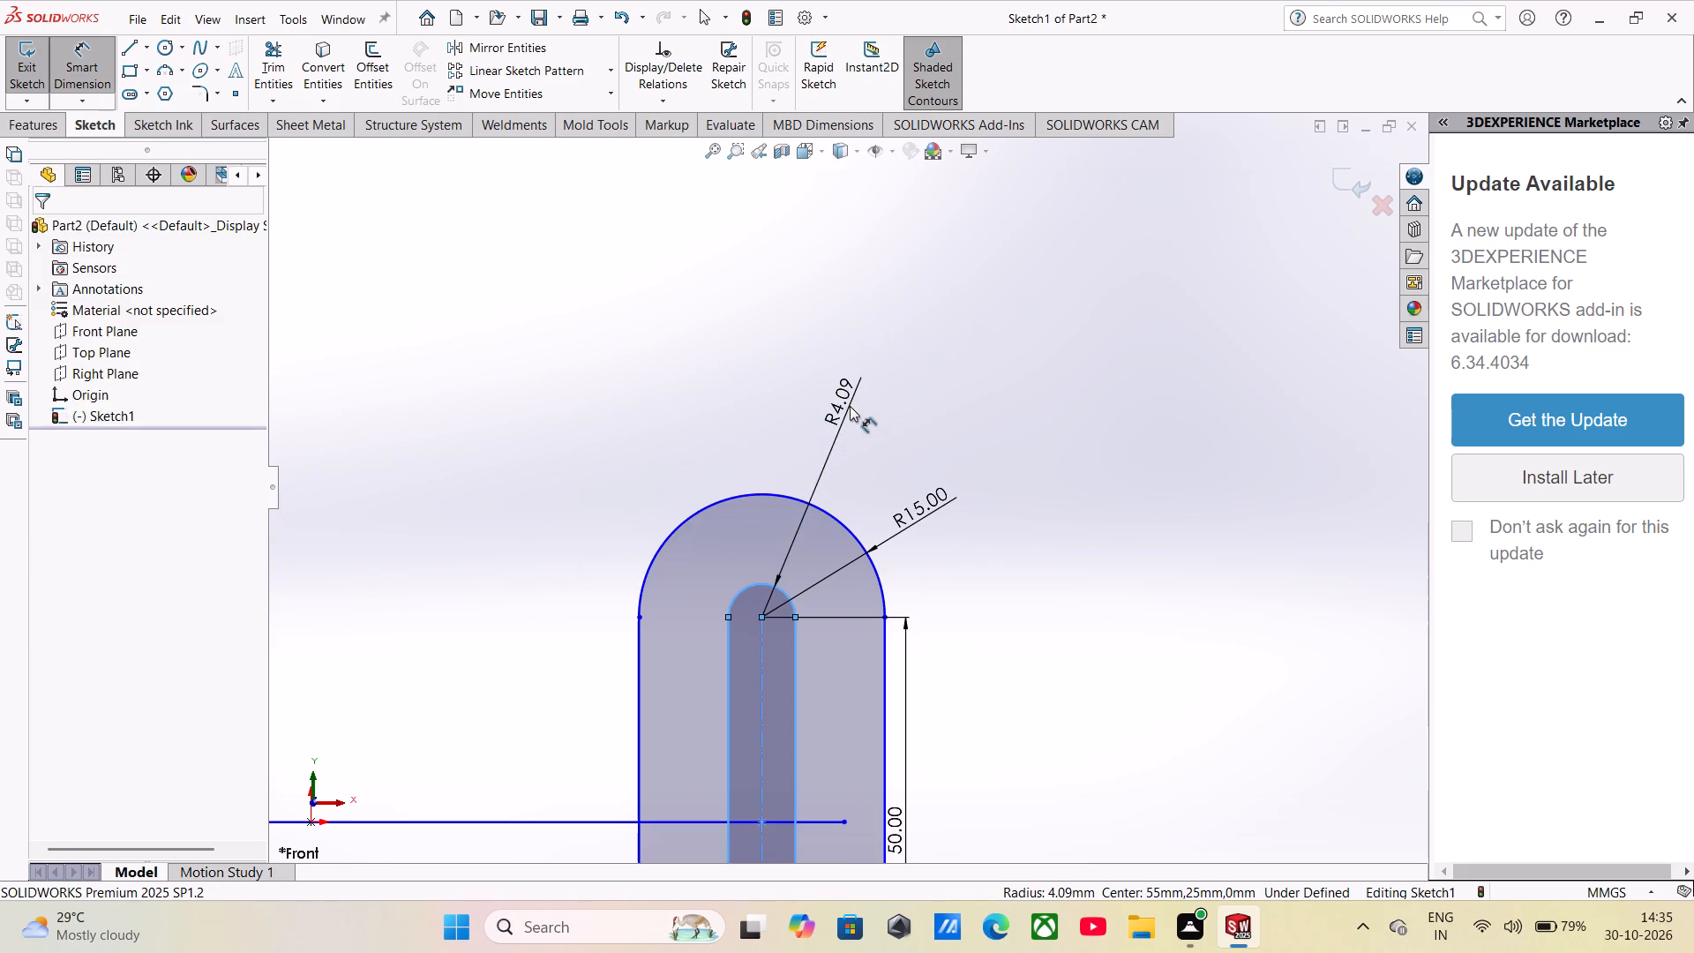
{"action": "type", "text": "10"}
{"action": "key", "text": "Return"}
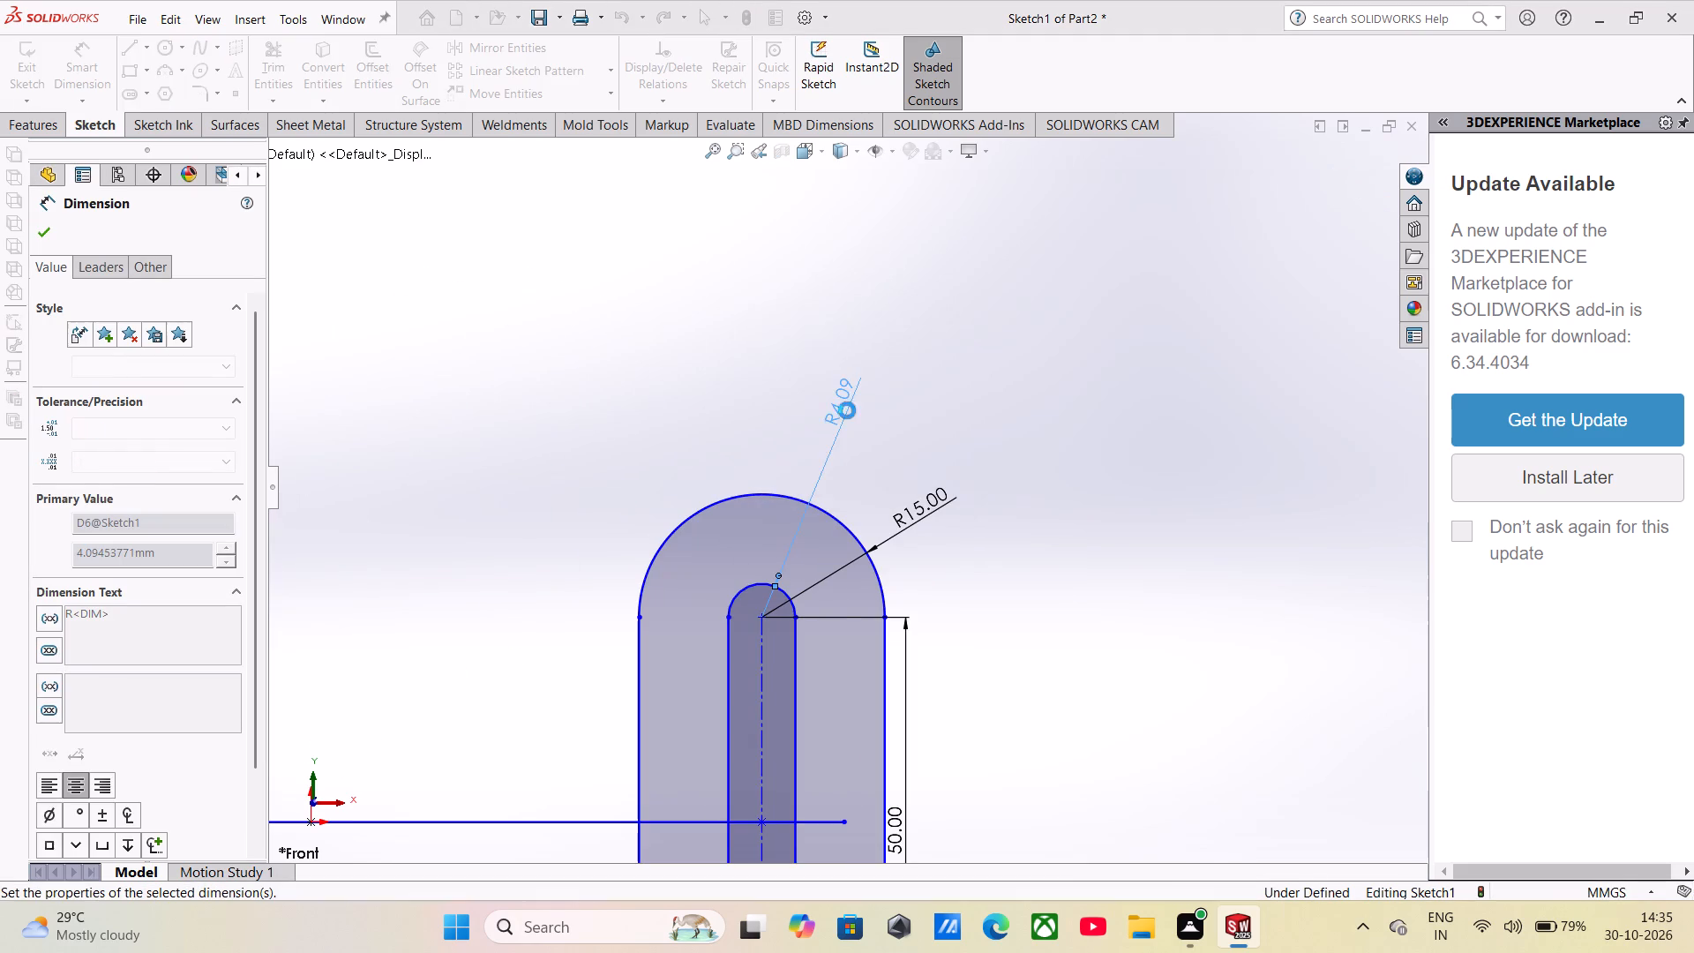
Trim away the short offset line inside the inner right-hand slot.
{"action": "scroll", "coordinate": [816, 472], "scroll_direction": "up", "scroll_amount": 3}
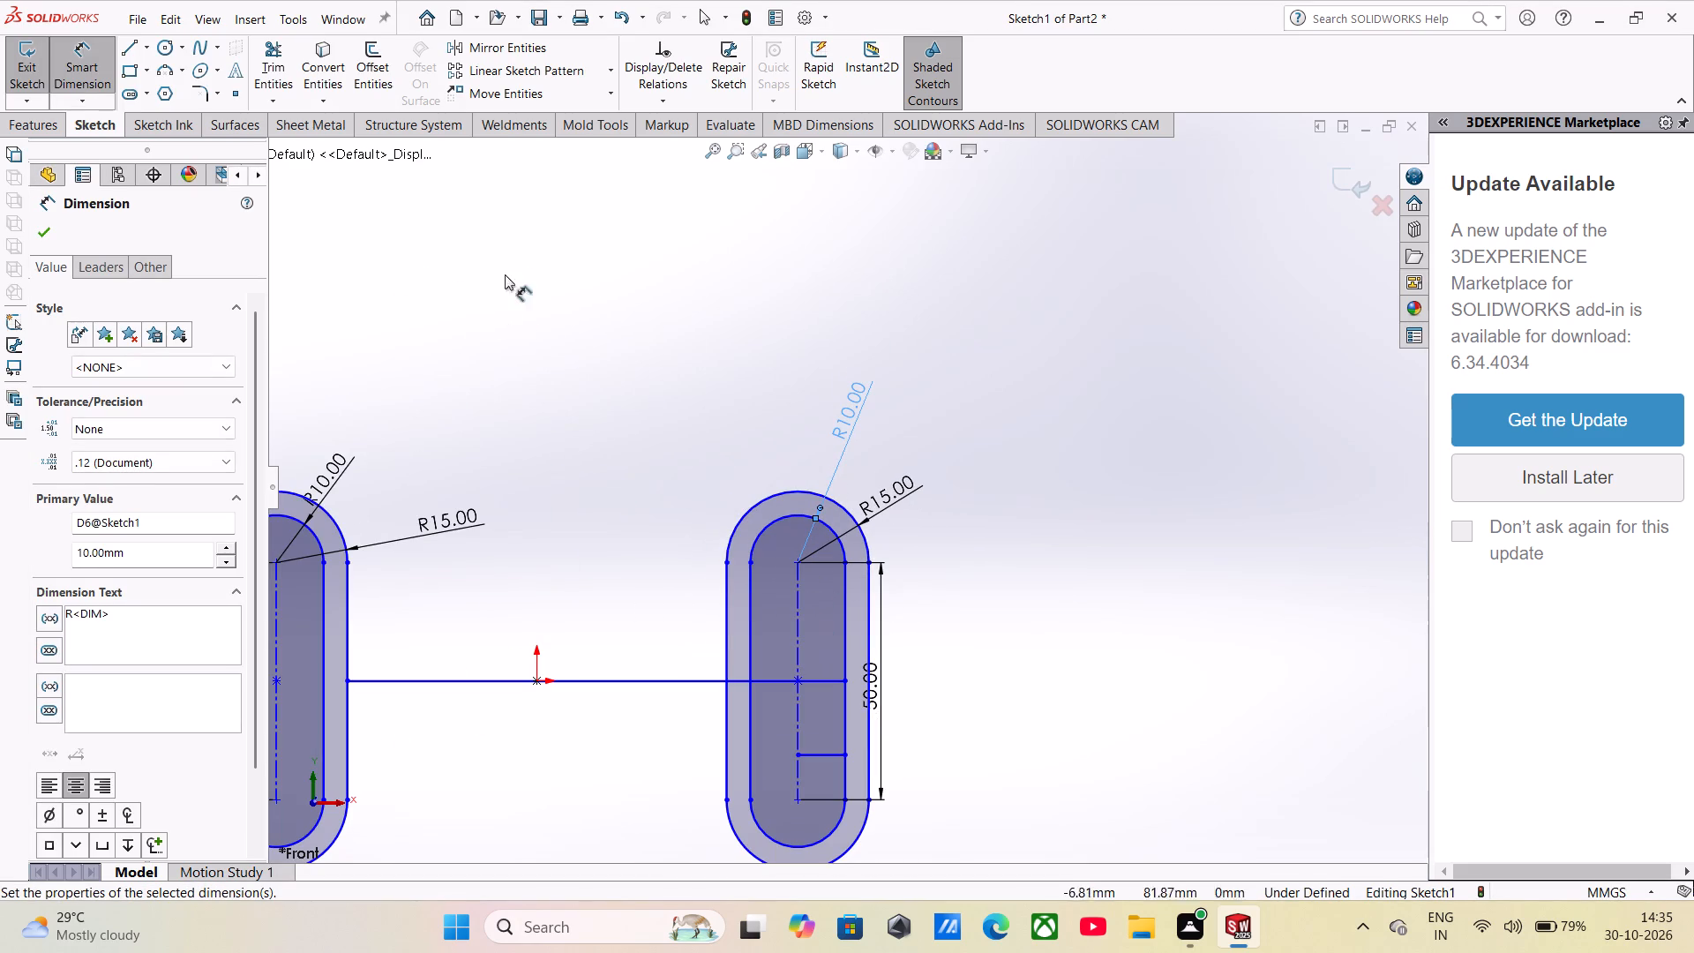
{"action": "left_click", "coordinate": [267, 65]}
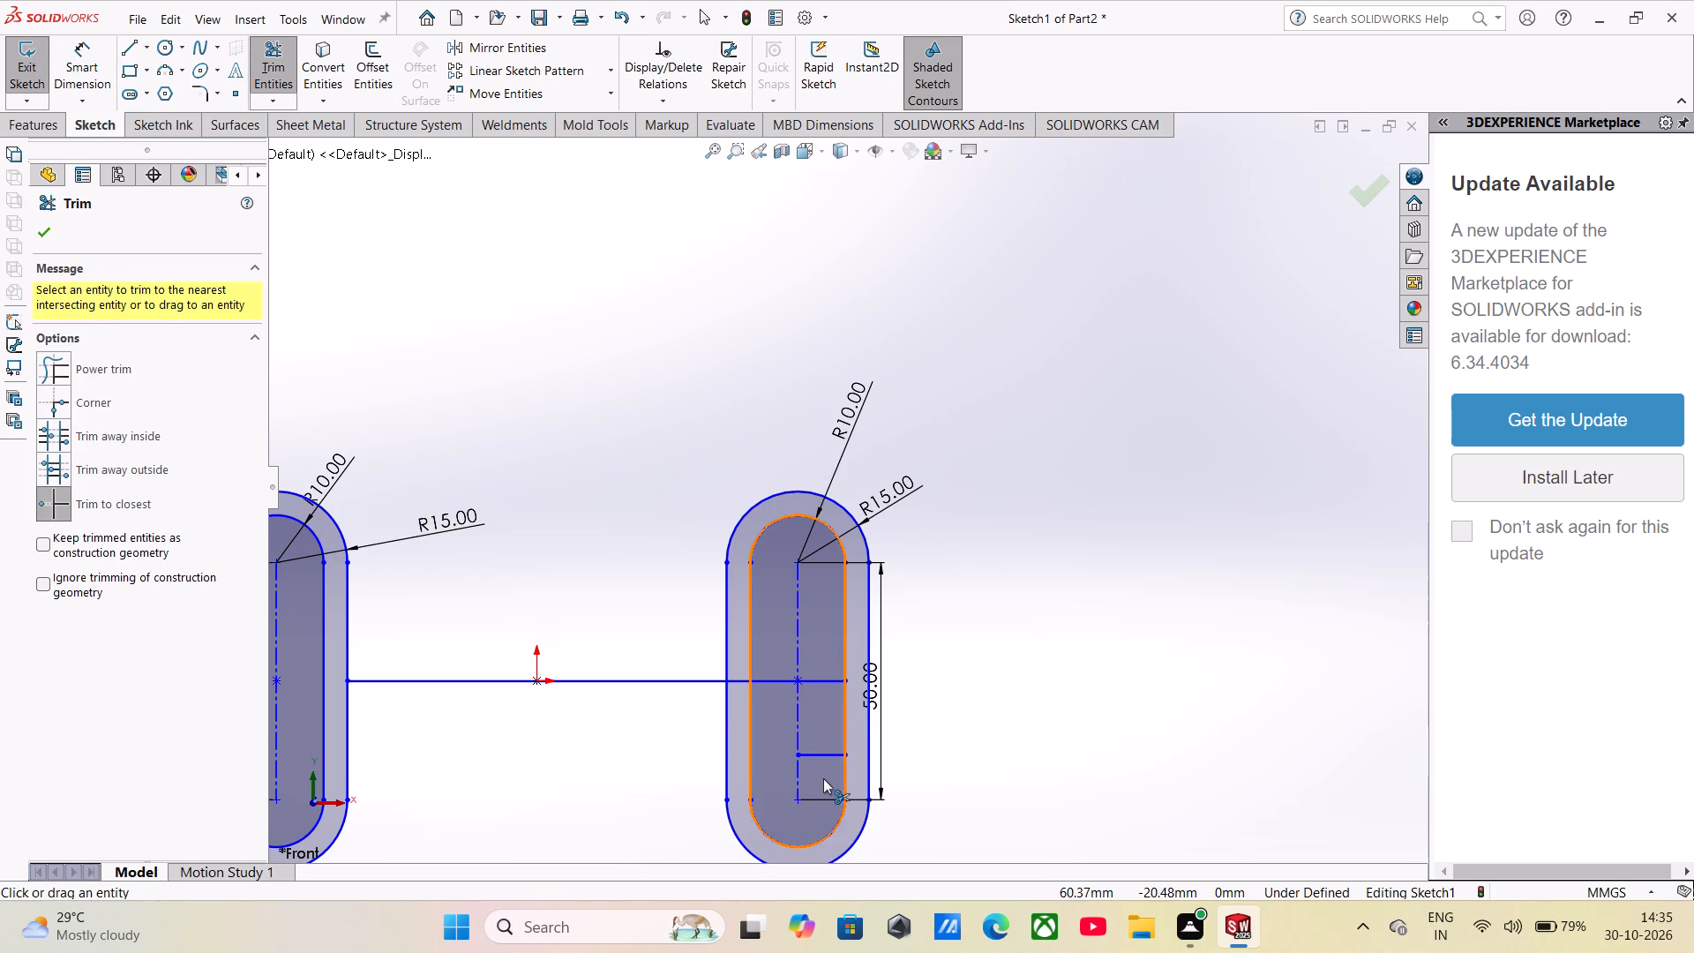
{"action": "left_click", "coordinate": [820, 757]}
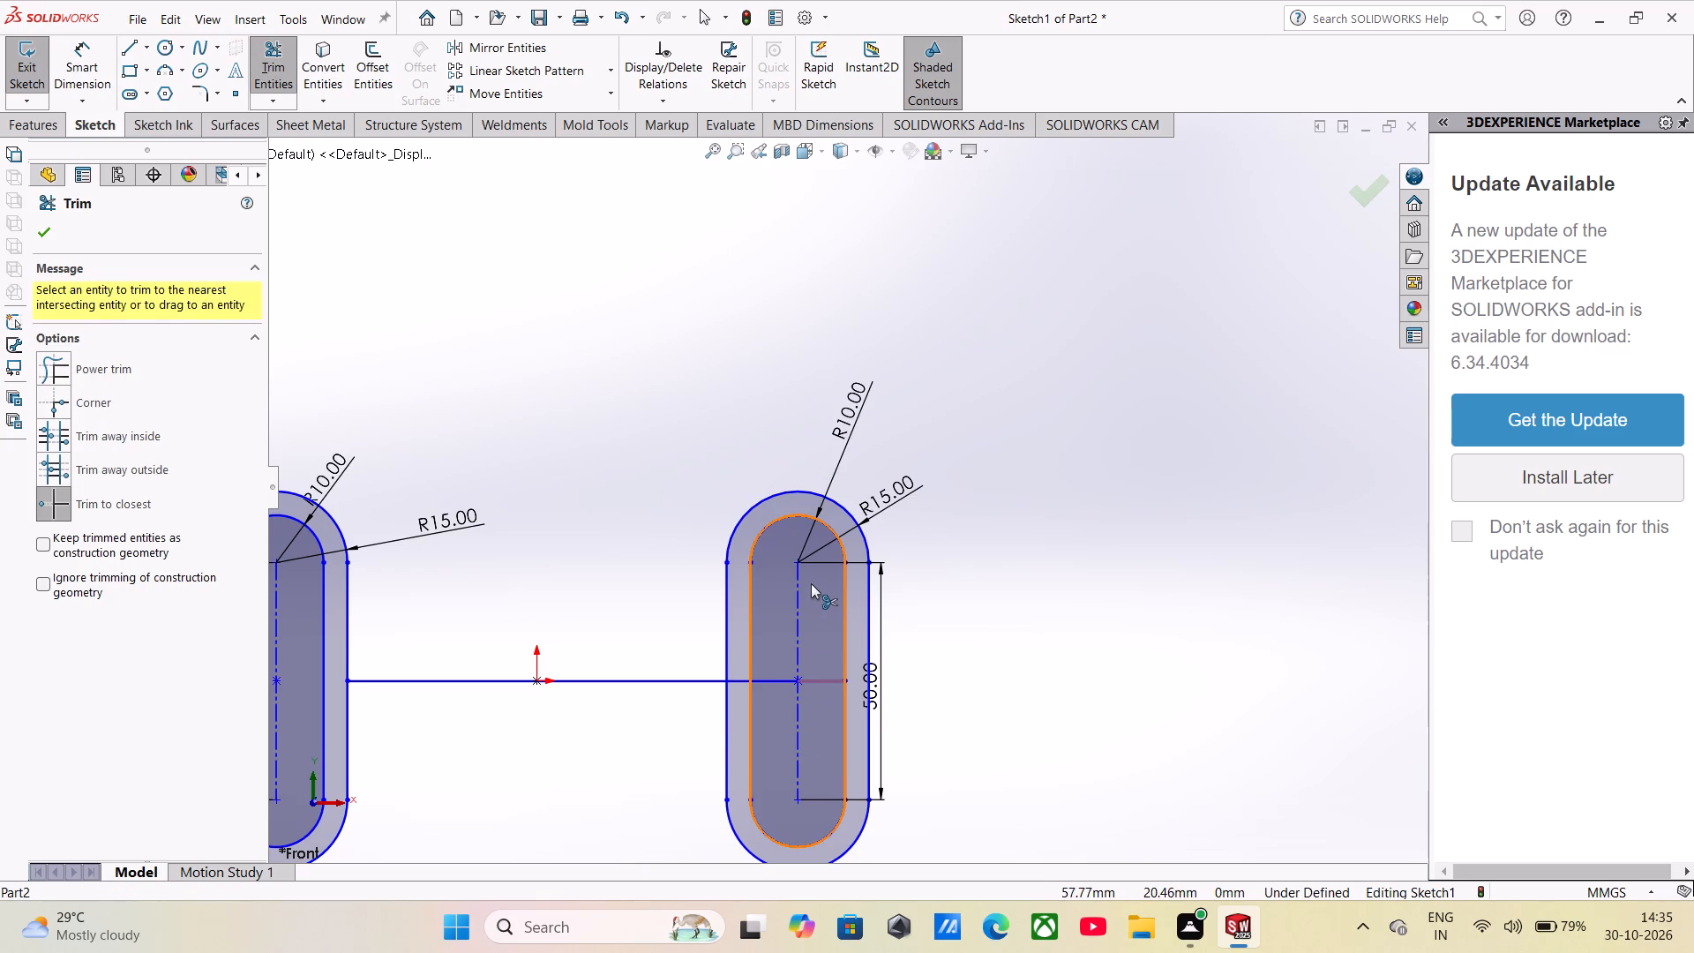
Start a Boss-Extrude of the two ring-shaped regions between the R10 and R15 slots with a Mid Plane end condition.
{"action": "scroll", "coordinate": [757, 594], "scroll_direction": "up", "scroll_amount": 3}
{"action": "scroll", "coordinate": [661, 593], "scroll_direction": "down", "scroll_amount": 2}
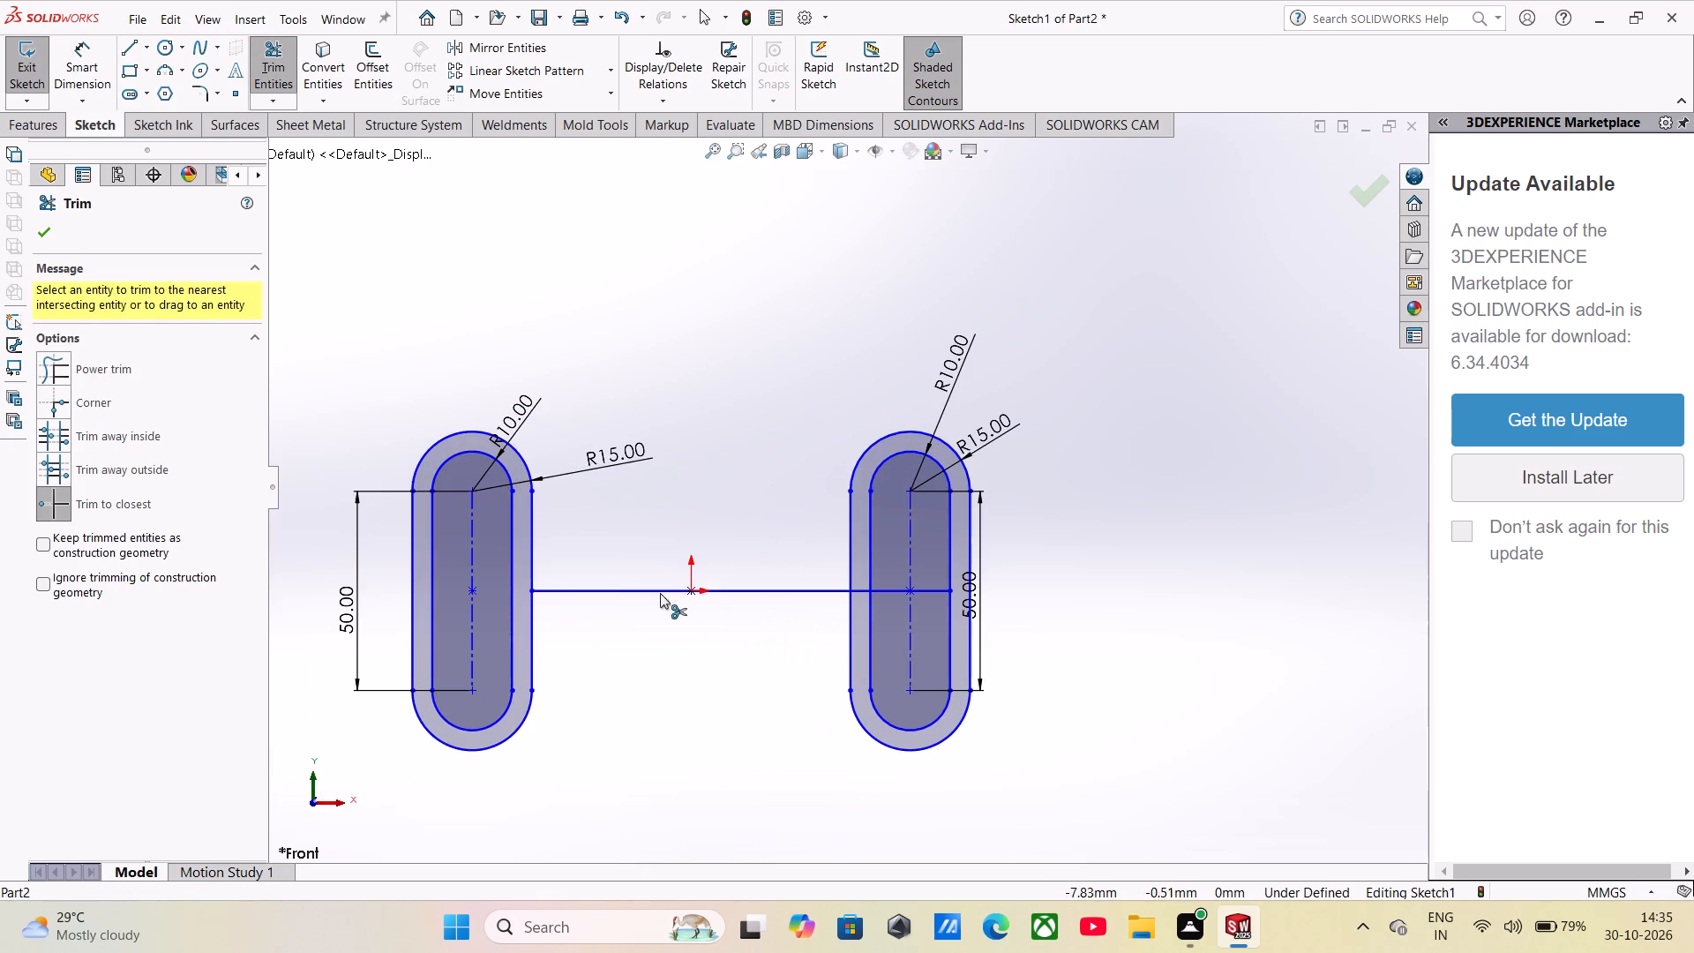
{"action": "left_click", "coordinate": [43, 130]}
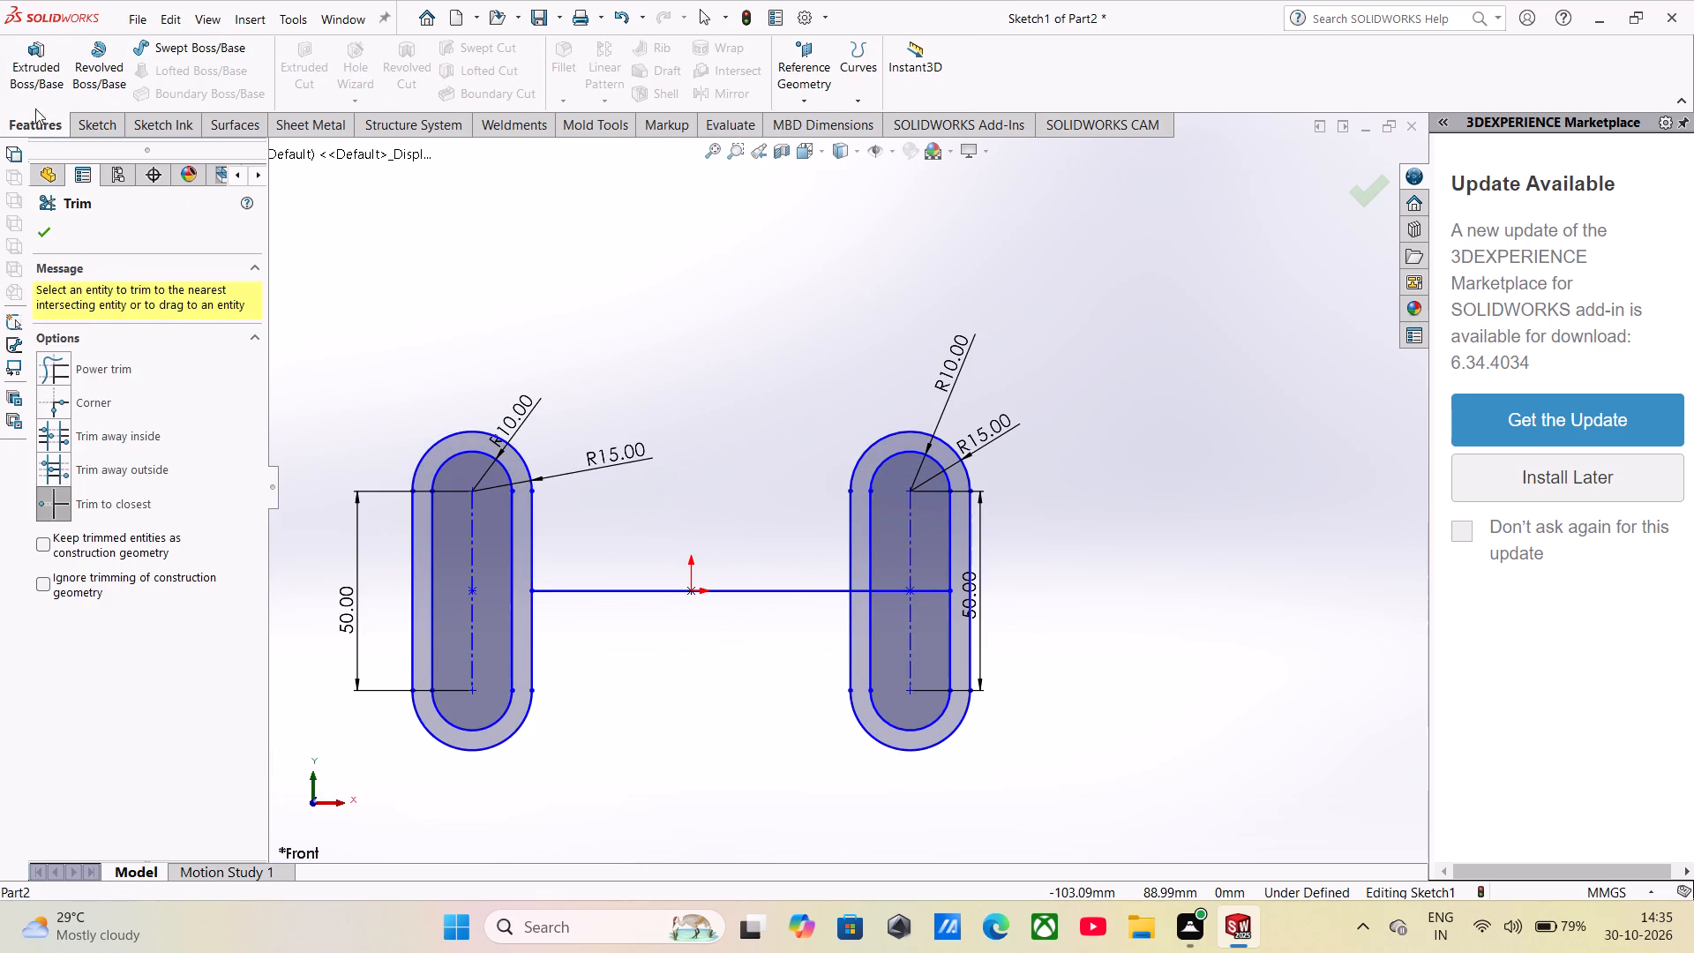
{"action": "left_click", "coordinate": [37, 93]}
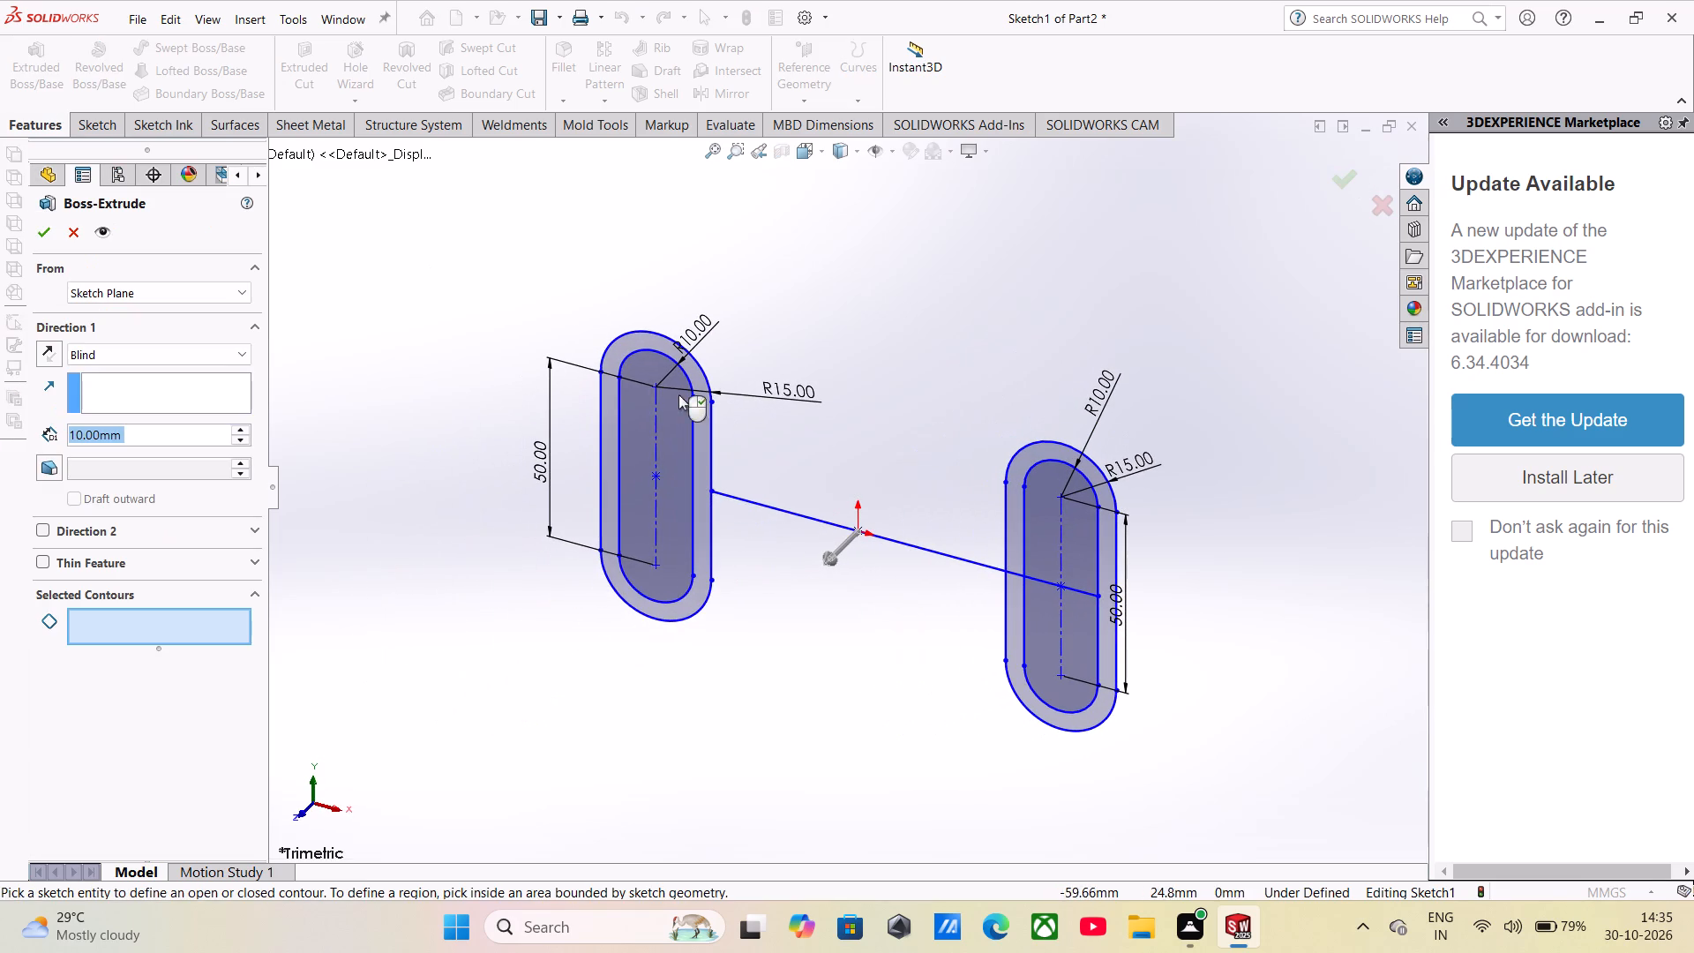
{"action": "left_click", "coordinate": [701, 388]}
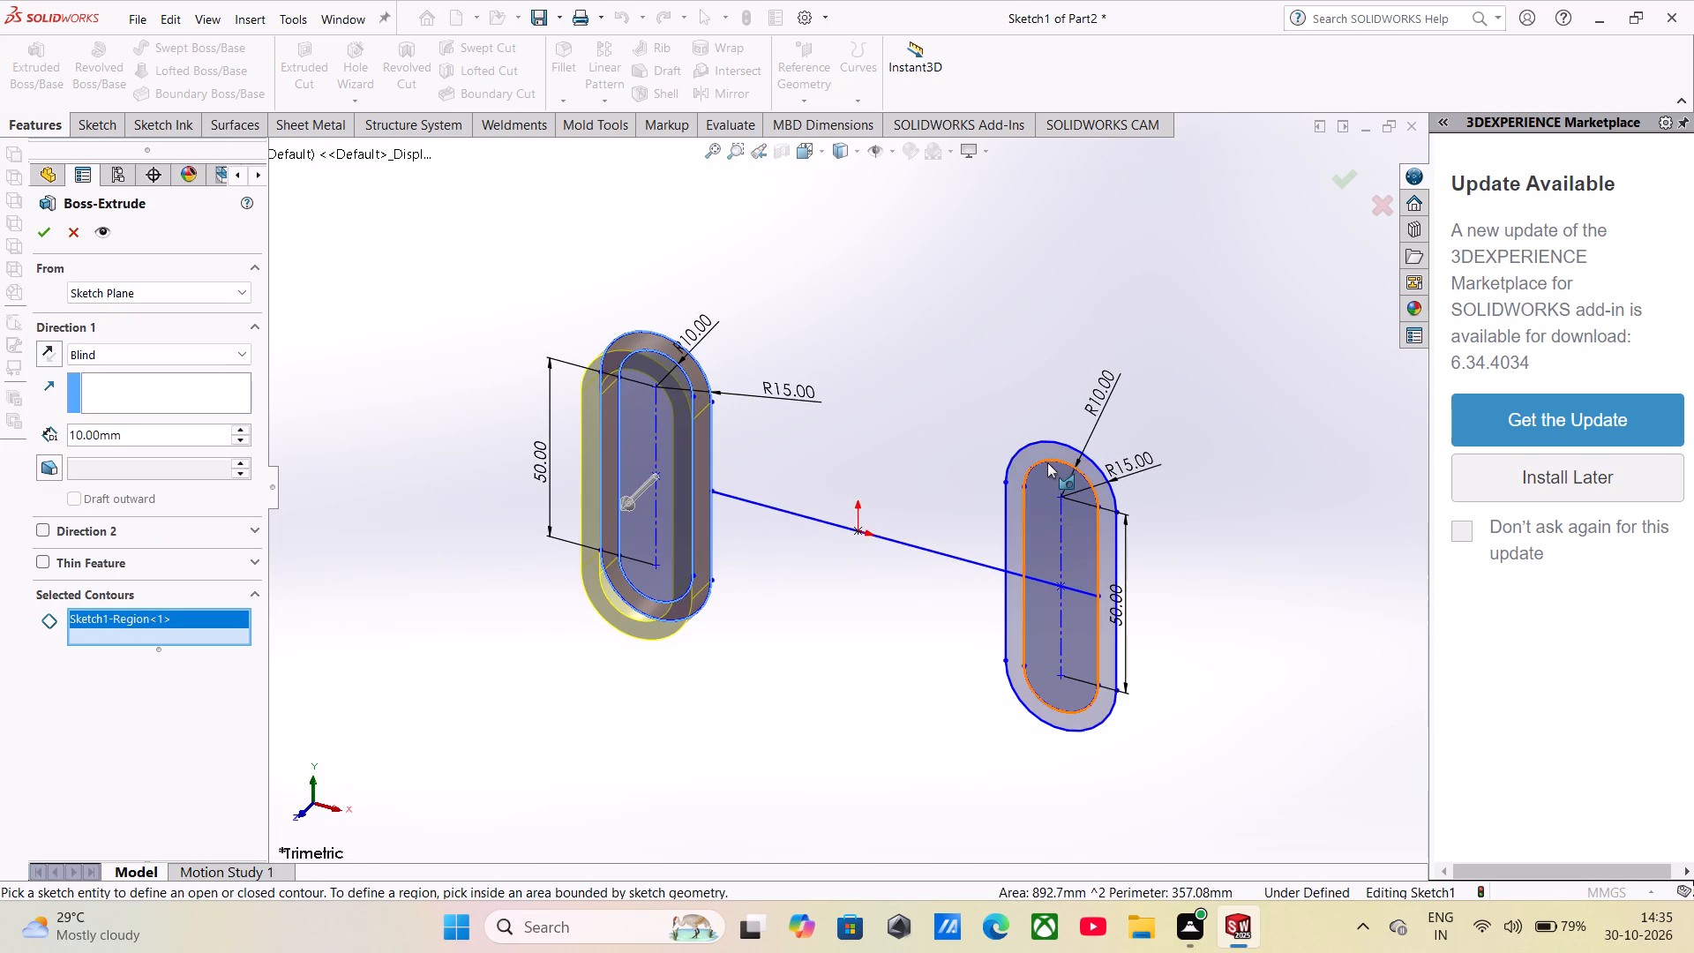
{"action": "left_click", "coordinate": [1040, 450]}
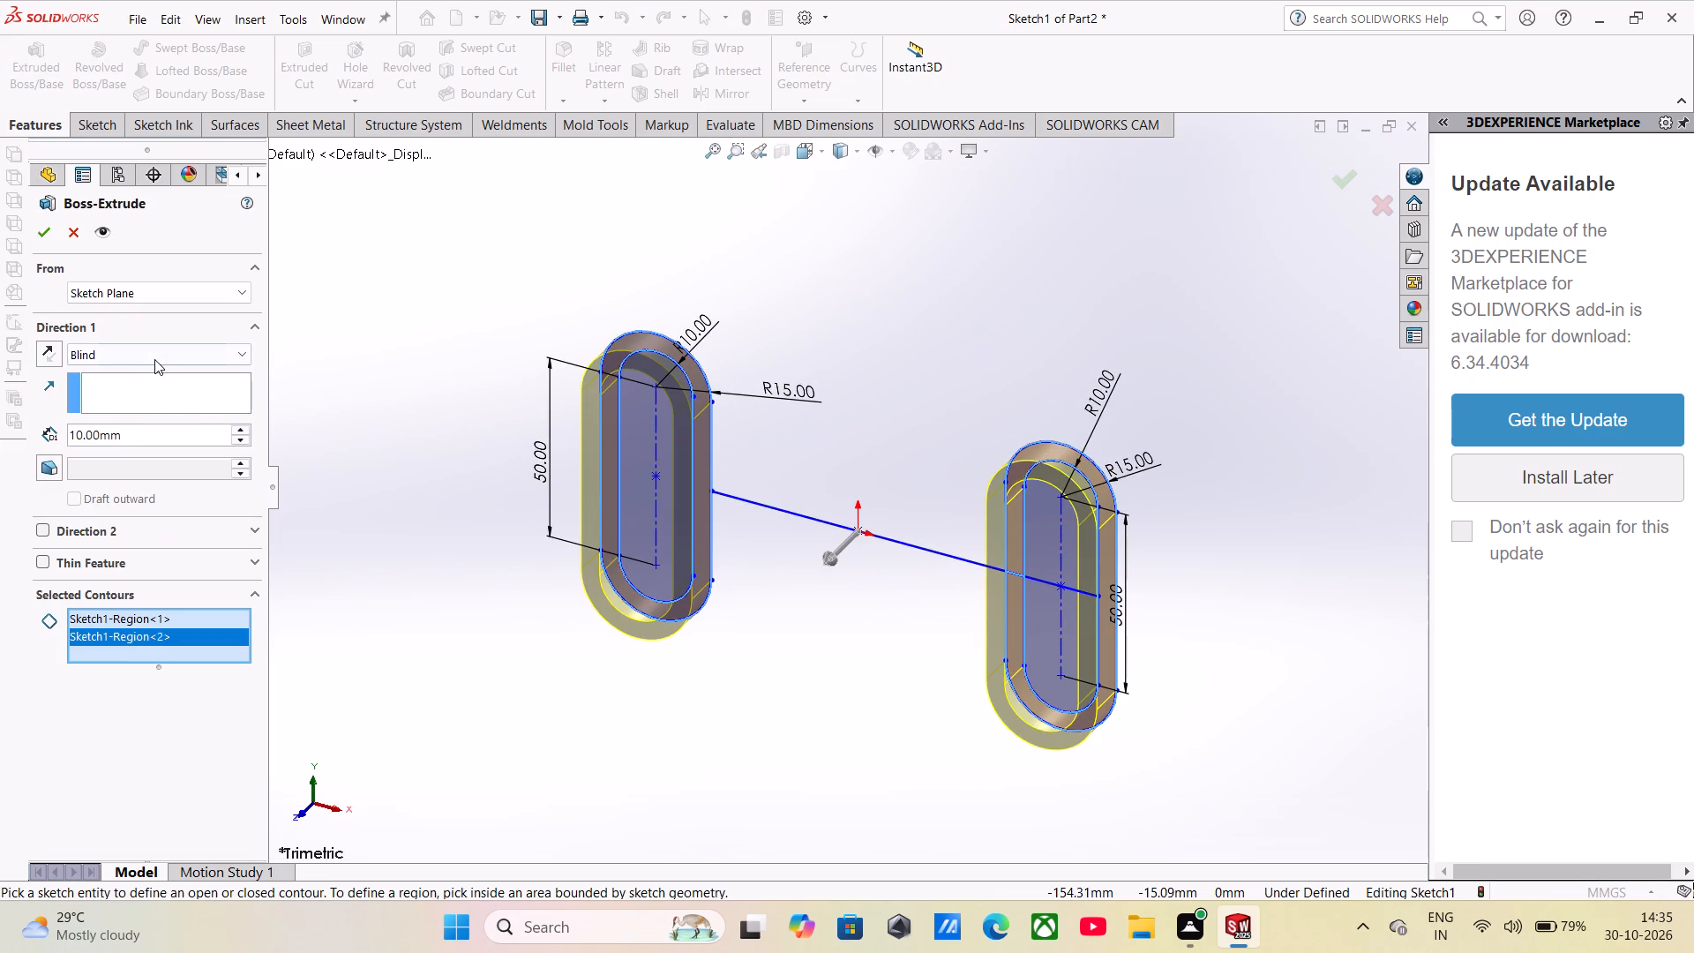
{"action": "left_click", "coordinate": [149, 353]}
{"action": "left_click", "coordinate": [94, 446]}
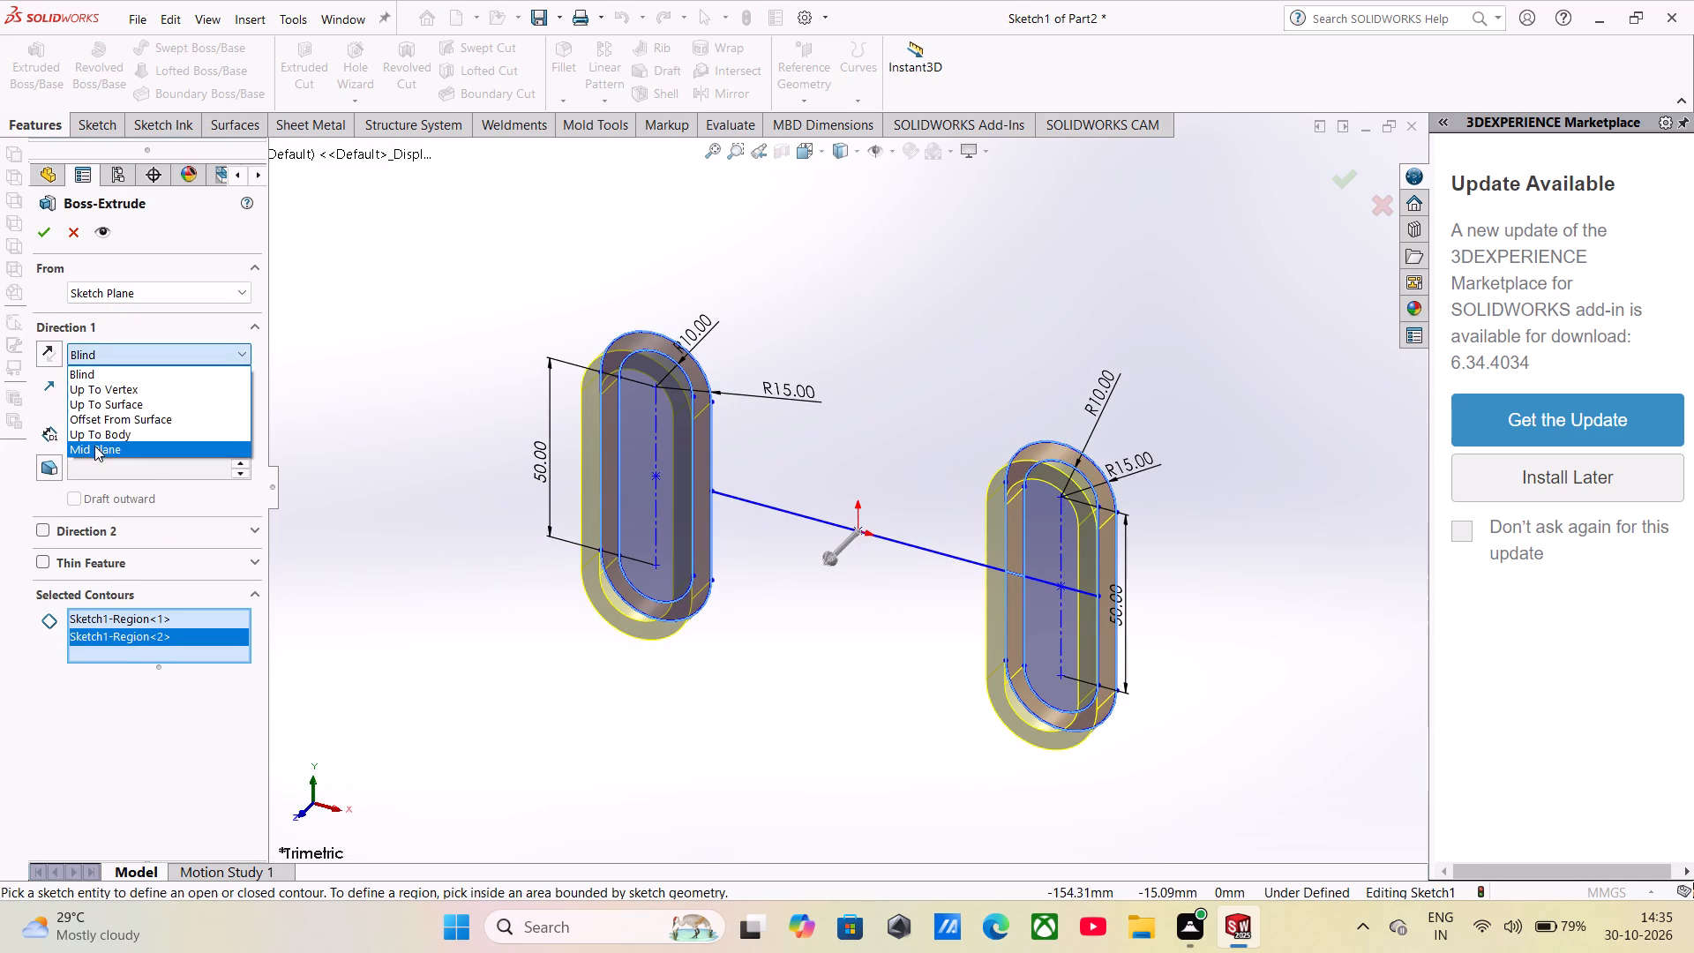
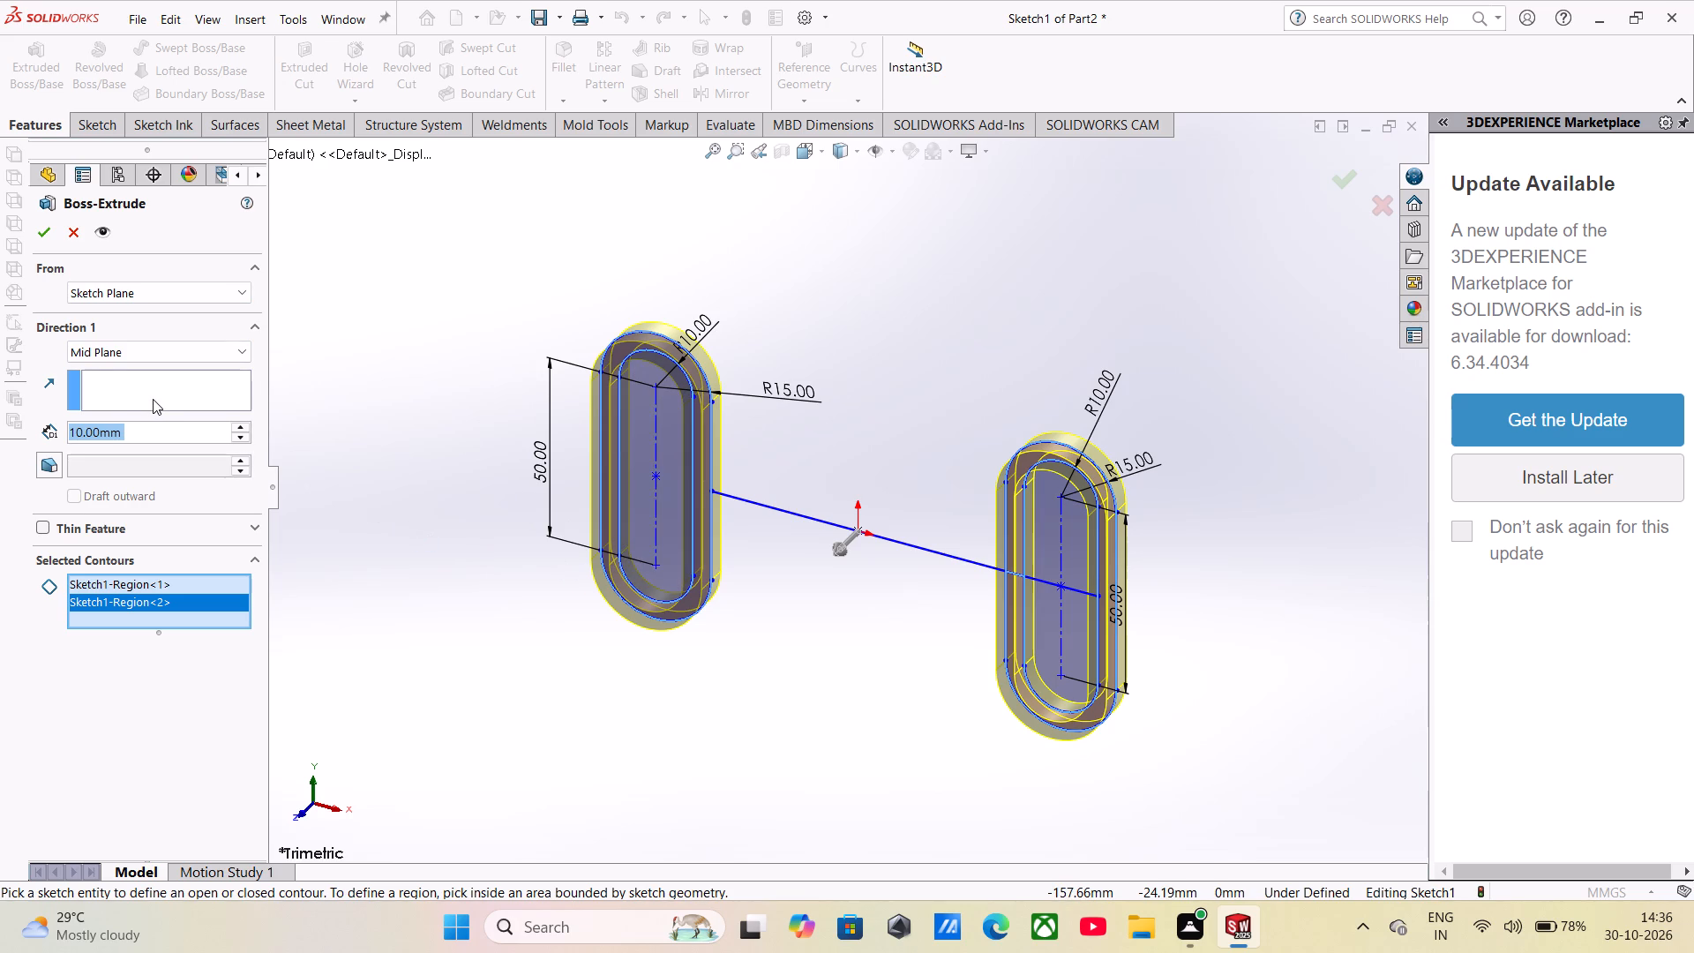
Set the mid-plane extrusion depth of the two slot rings to 50 mm and complete the Boss-Extrude.
{"action": "type", "text": "50"}
{"action": "key", "text": "Return"}
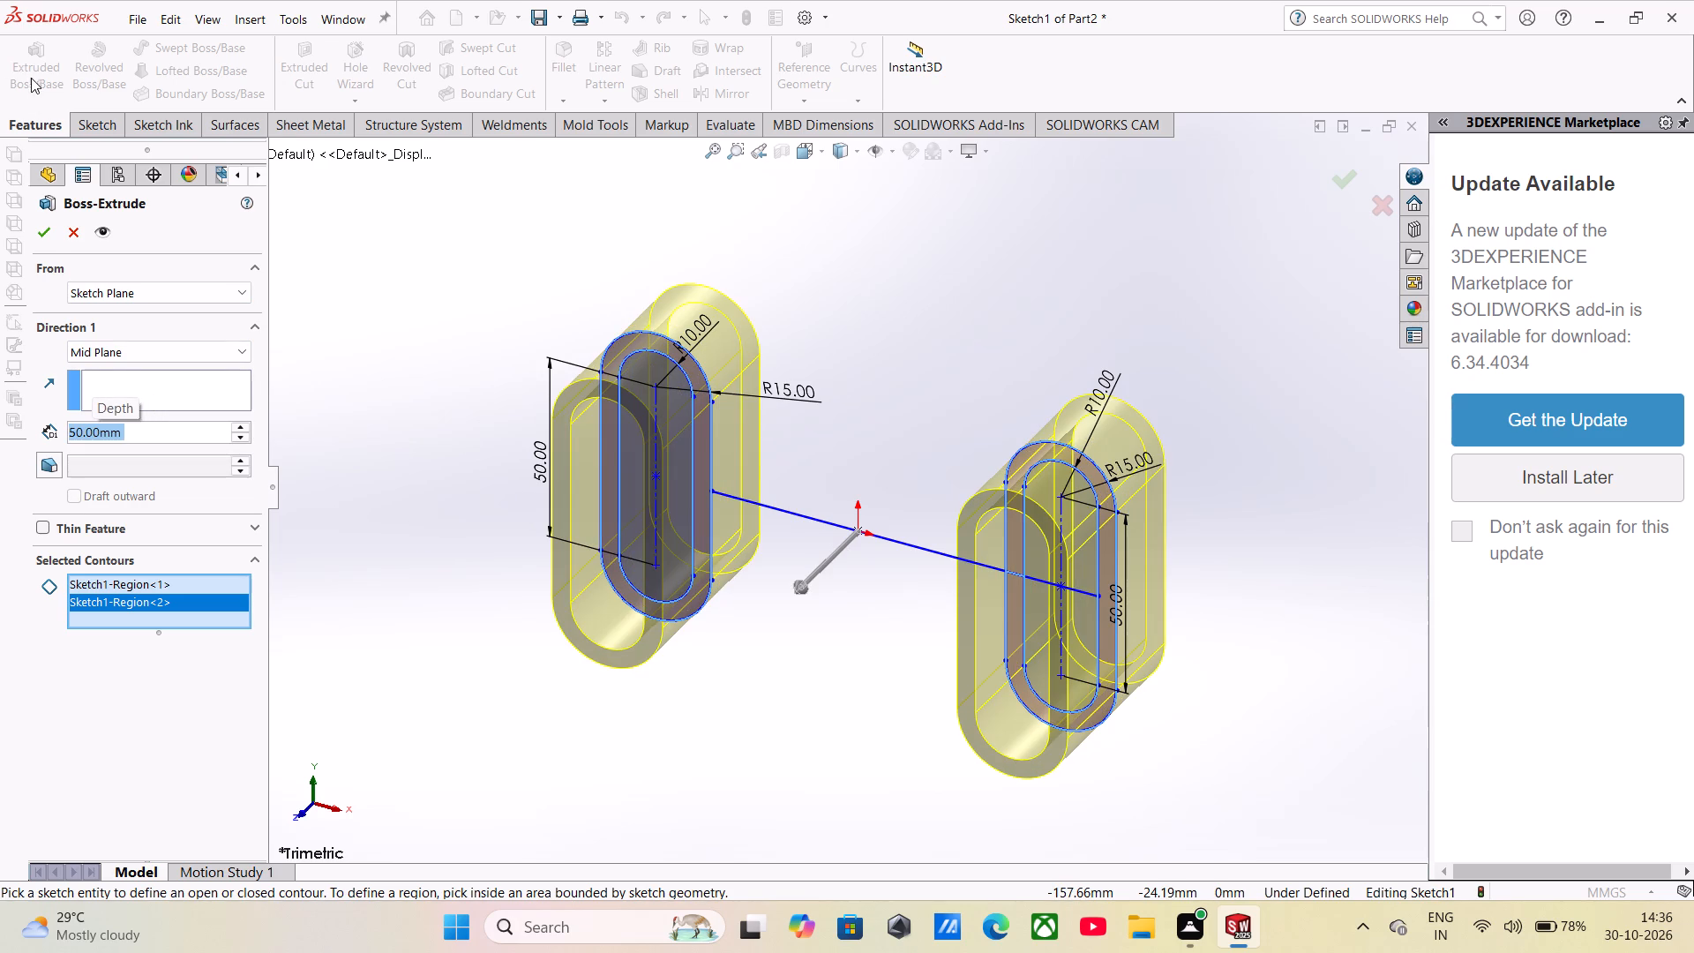
{"action": "left_click", "coordinate": [33, 225]}
Turn on the display of the reference planes in the model.
{"action": "scroll", "coordinate": [711, 434], "scroll_direction": "up", "scroll_amount": 1}
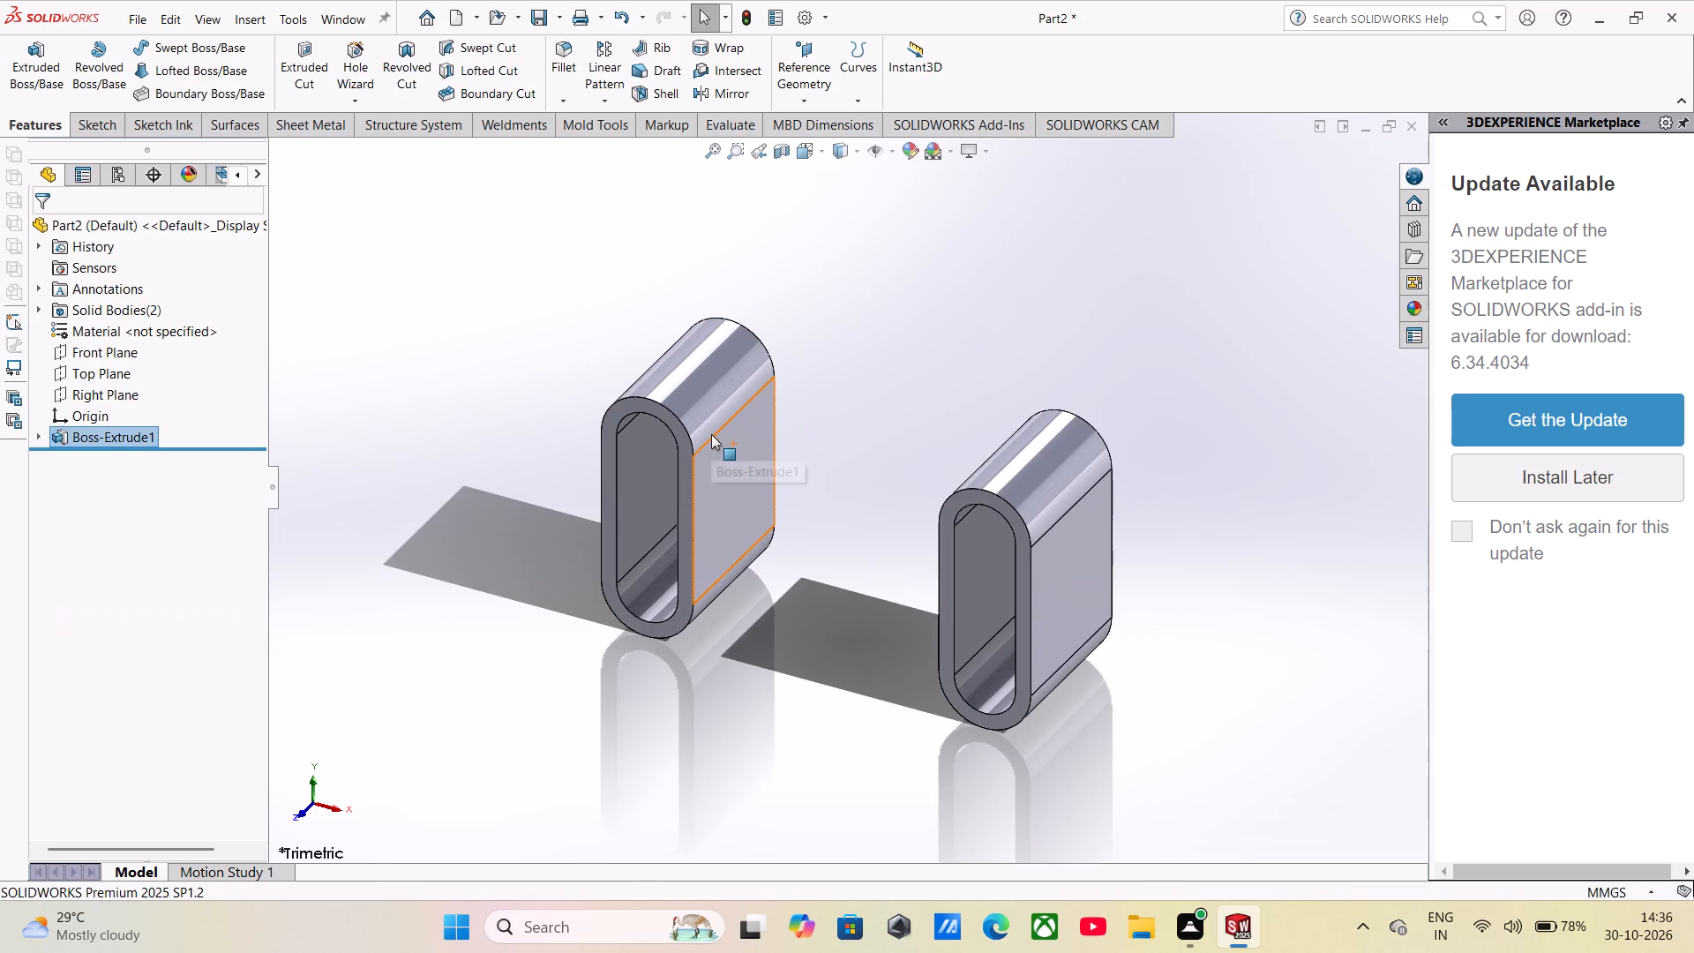
{"action": "scroll", "coordinate": [809, 473], "scroll_direction": "up", "scroll_amount": 1}
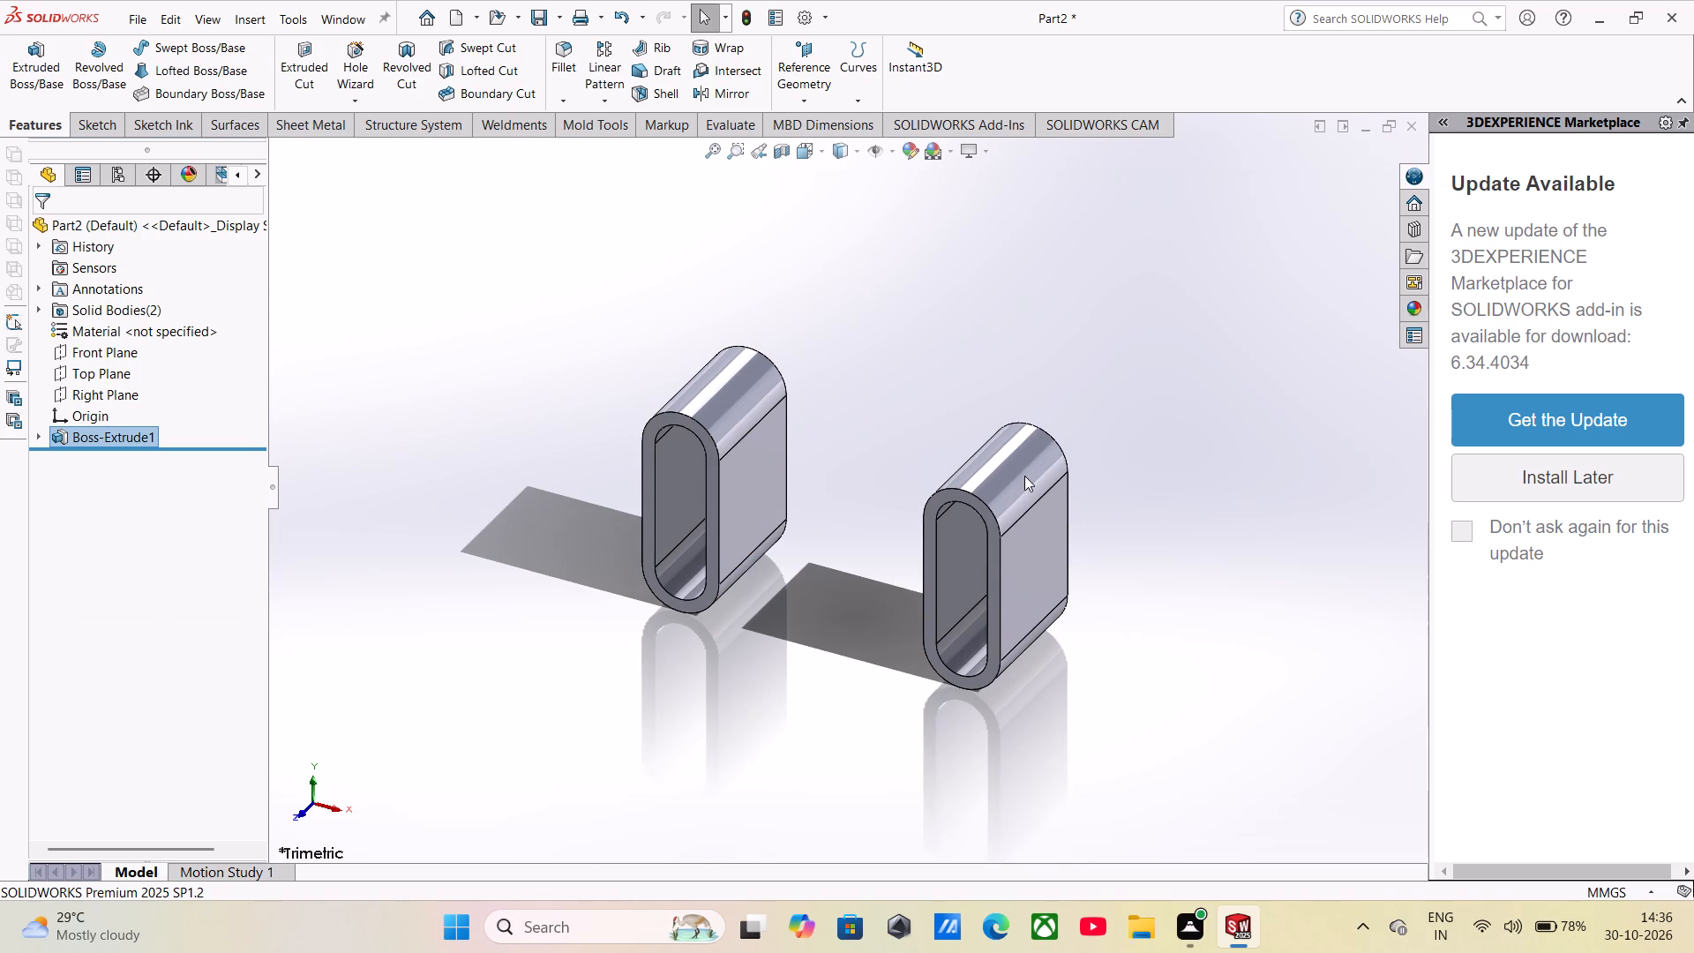
{"action": "scroll", "coordinate": [1024, 476], "scroll_direction": "down", "scroll_amount": 1}
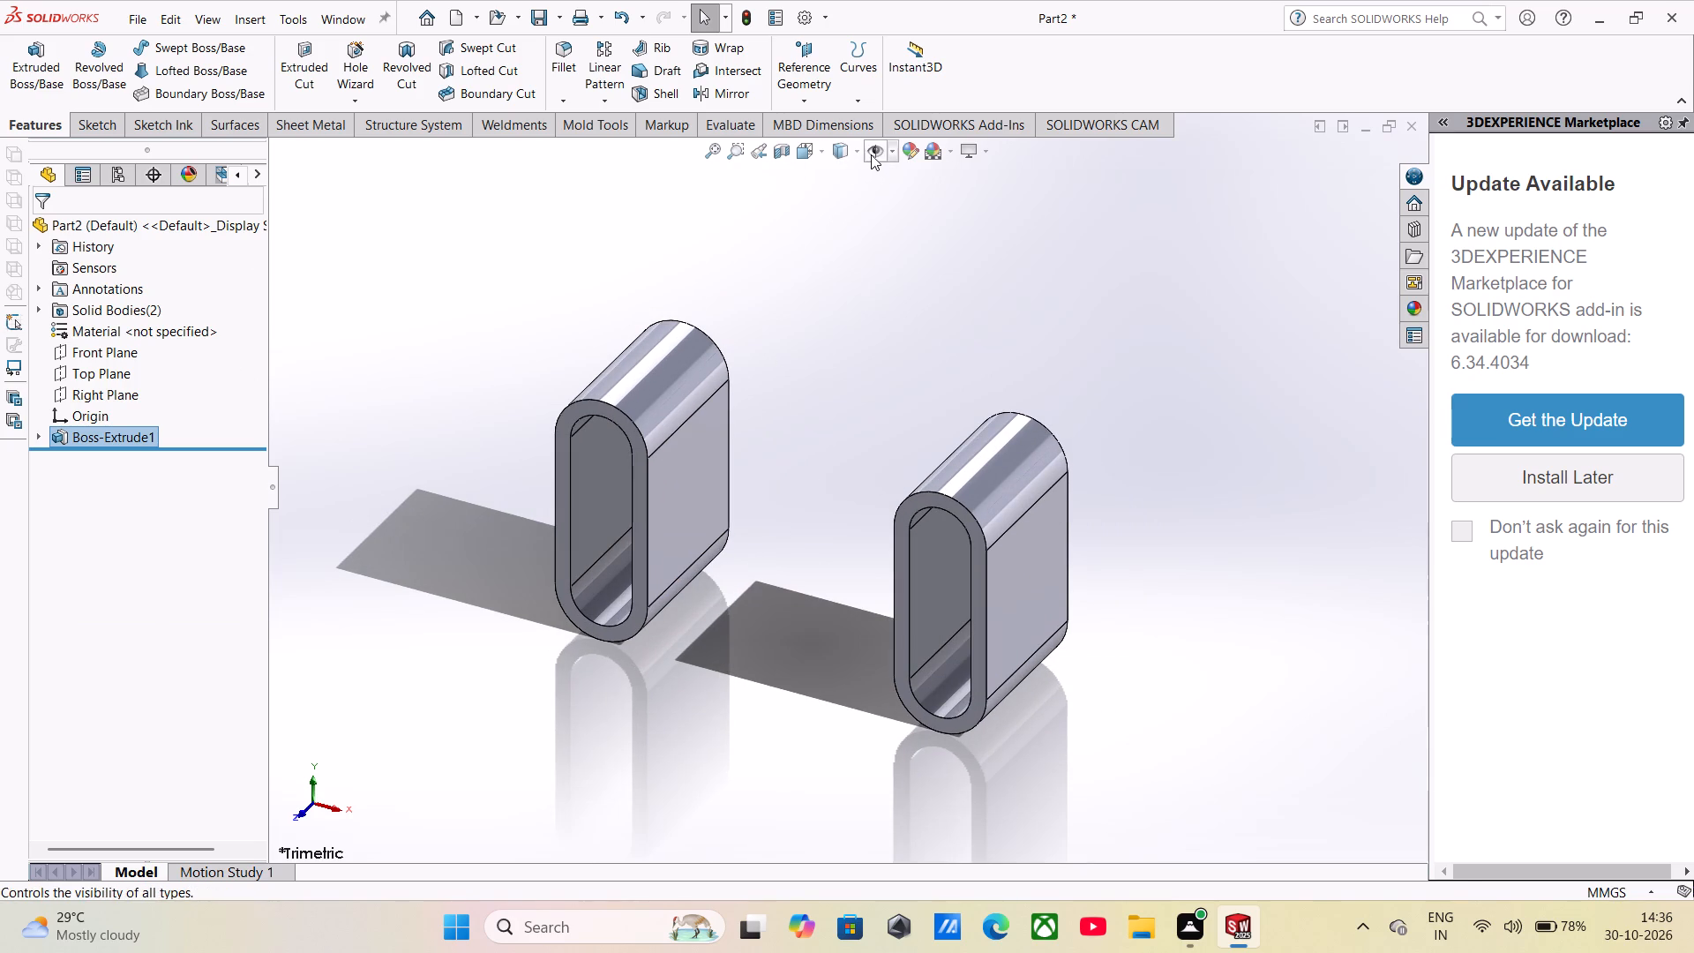
{"action": "left_click", "coordinate": [874, 154]}
{"action": "left_click", "coordinate": [878, 154]}
{"action": "left_click", "coordinate": [891, 154]}
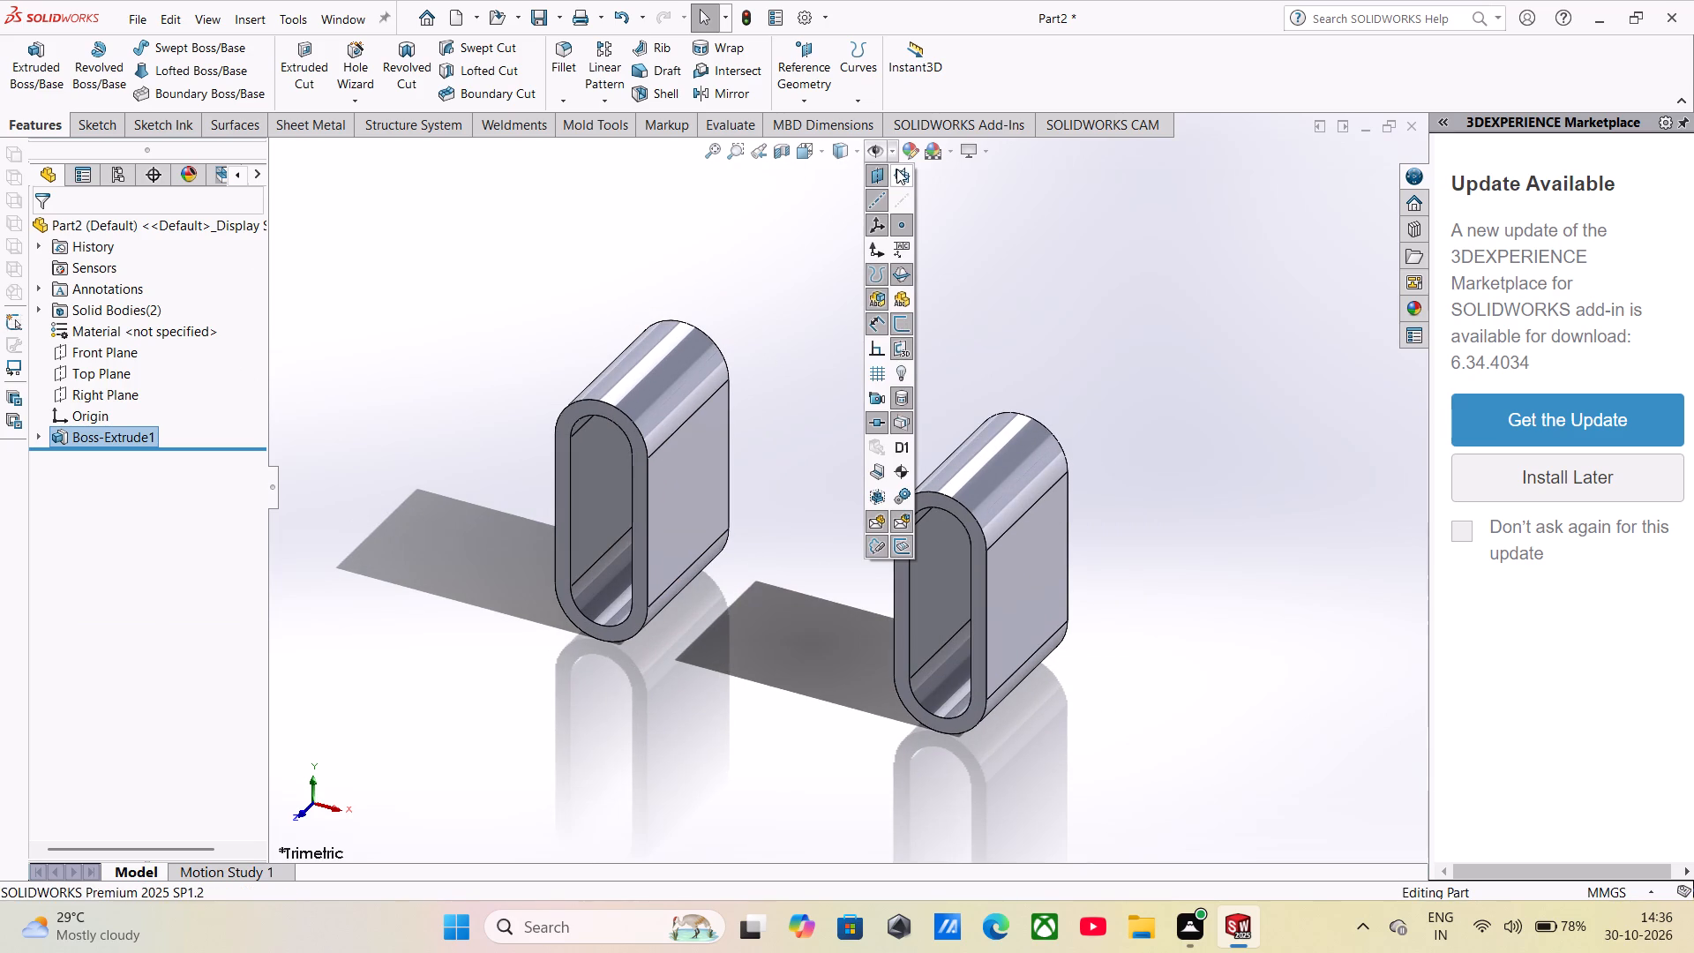
{"action": "left_click", "coordinate": [896, 169]}
{"action": "left_click", "coordinate": [1091, 294]}
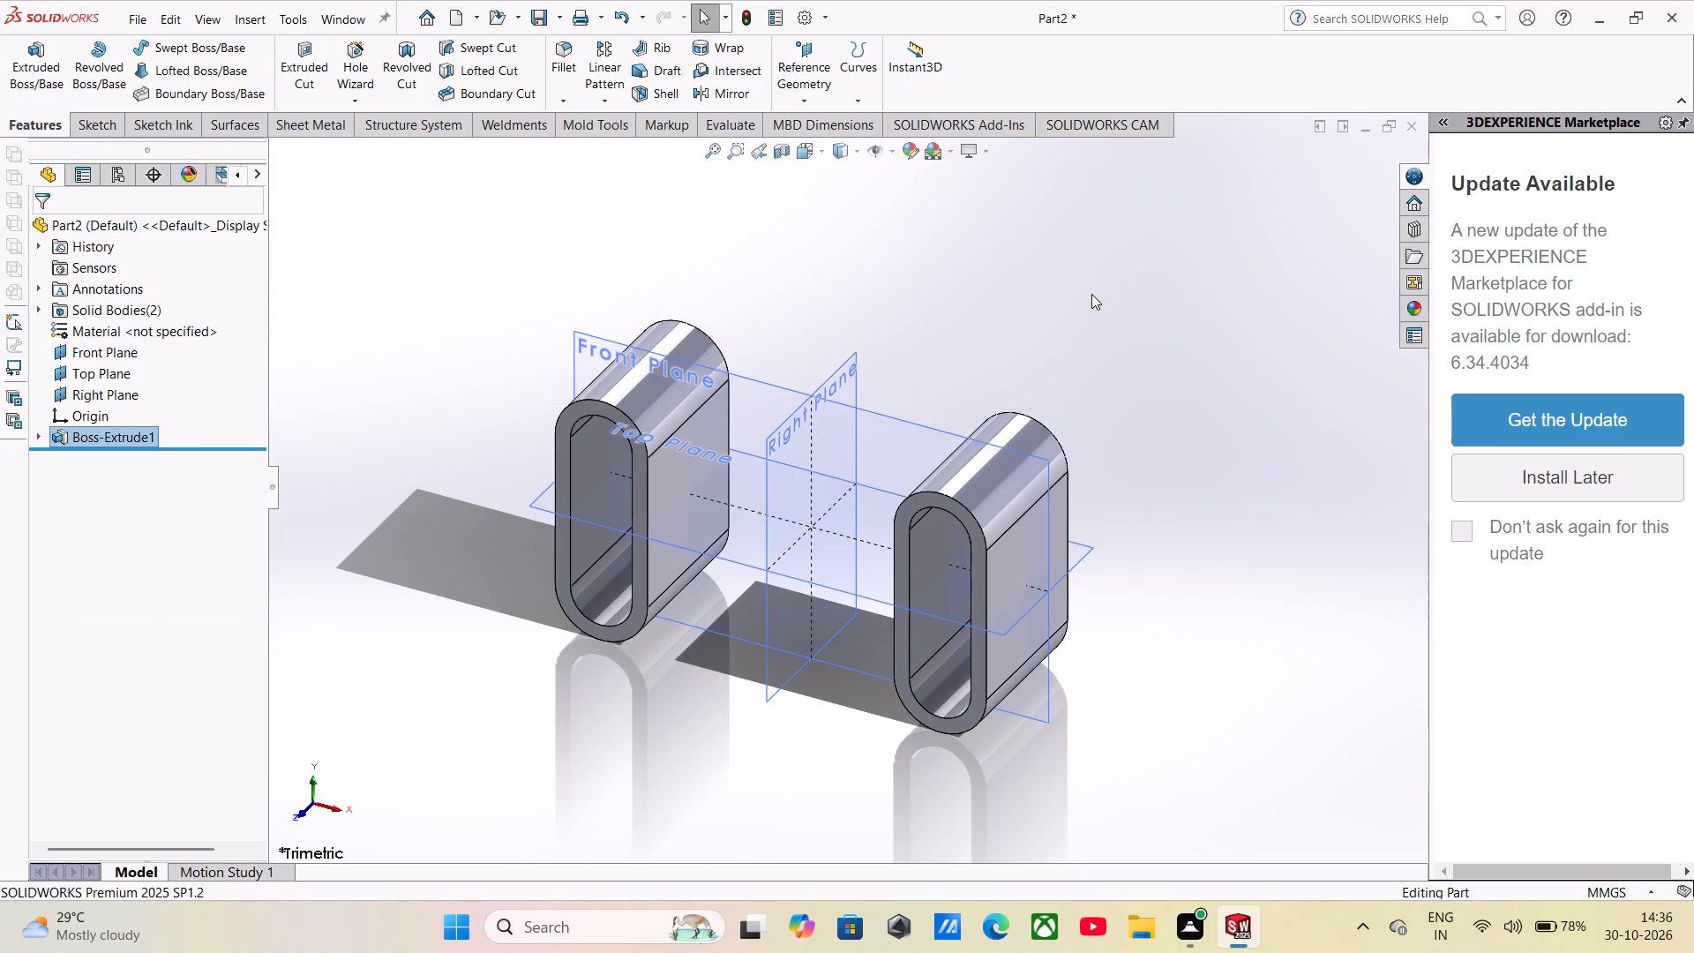
Start a sketch on the Front Plane, hide the reference planes, and draw a center rectangle about 56 by 24 mm at the origin.
{"action": "left_click", "coordinate": [901, 419]}
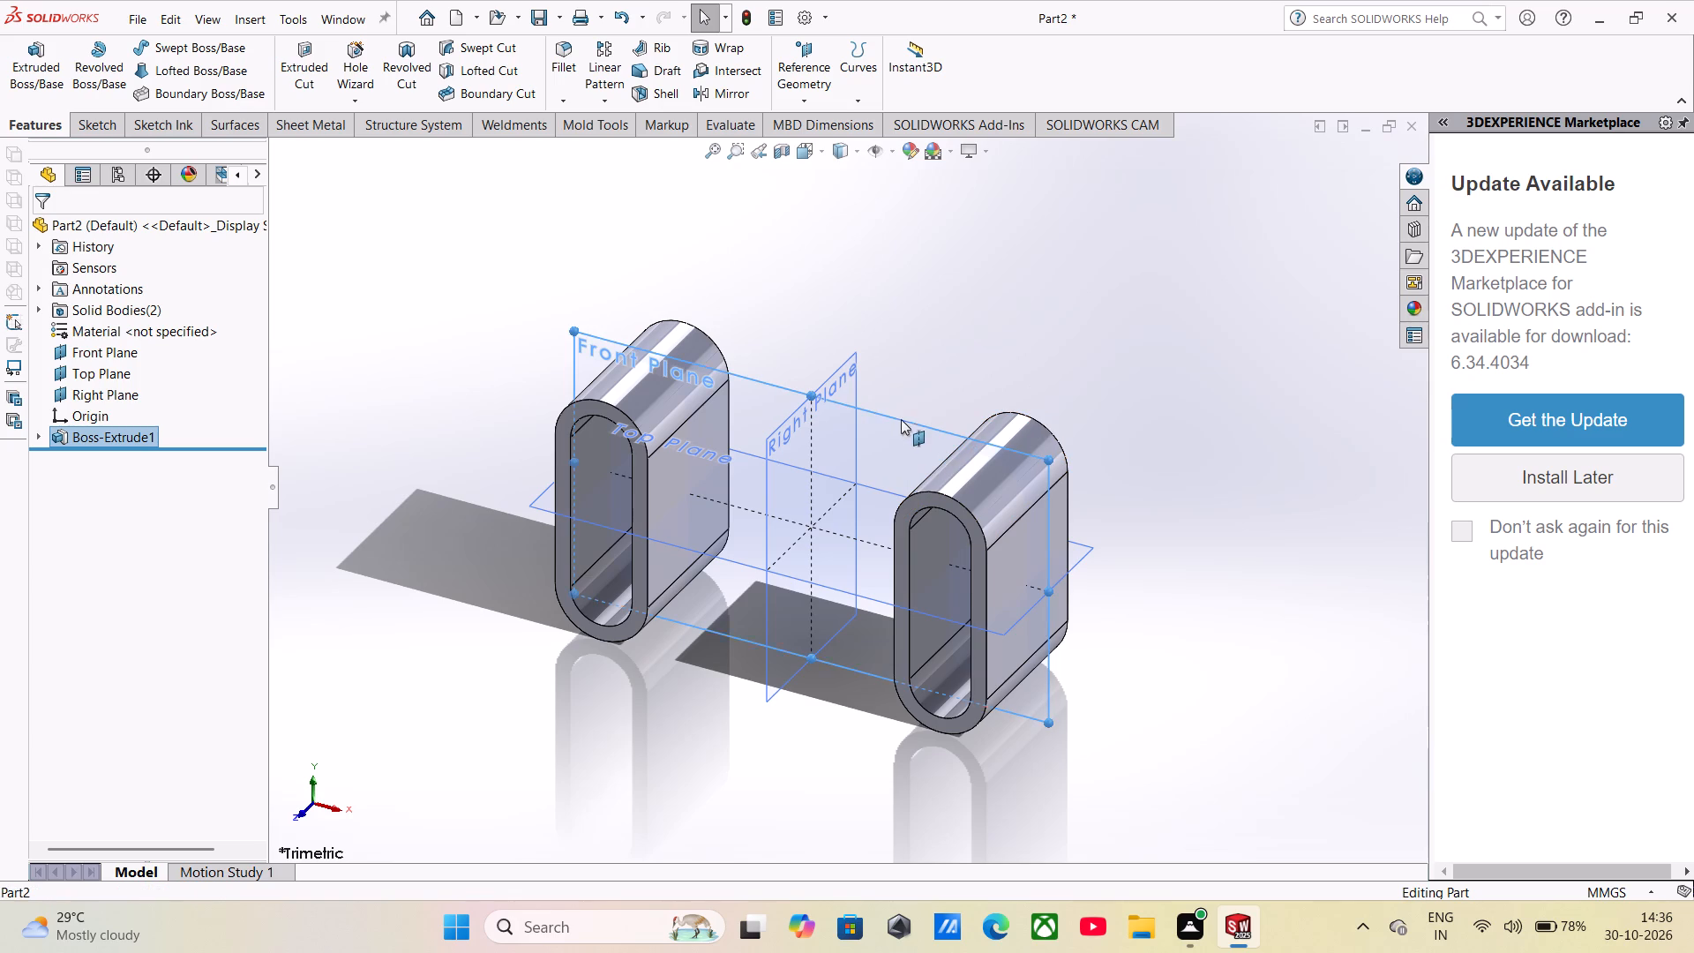
{"action": "left_click", "coordinate": [978, 366]}
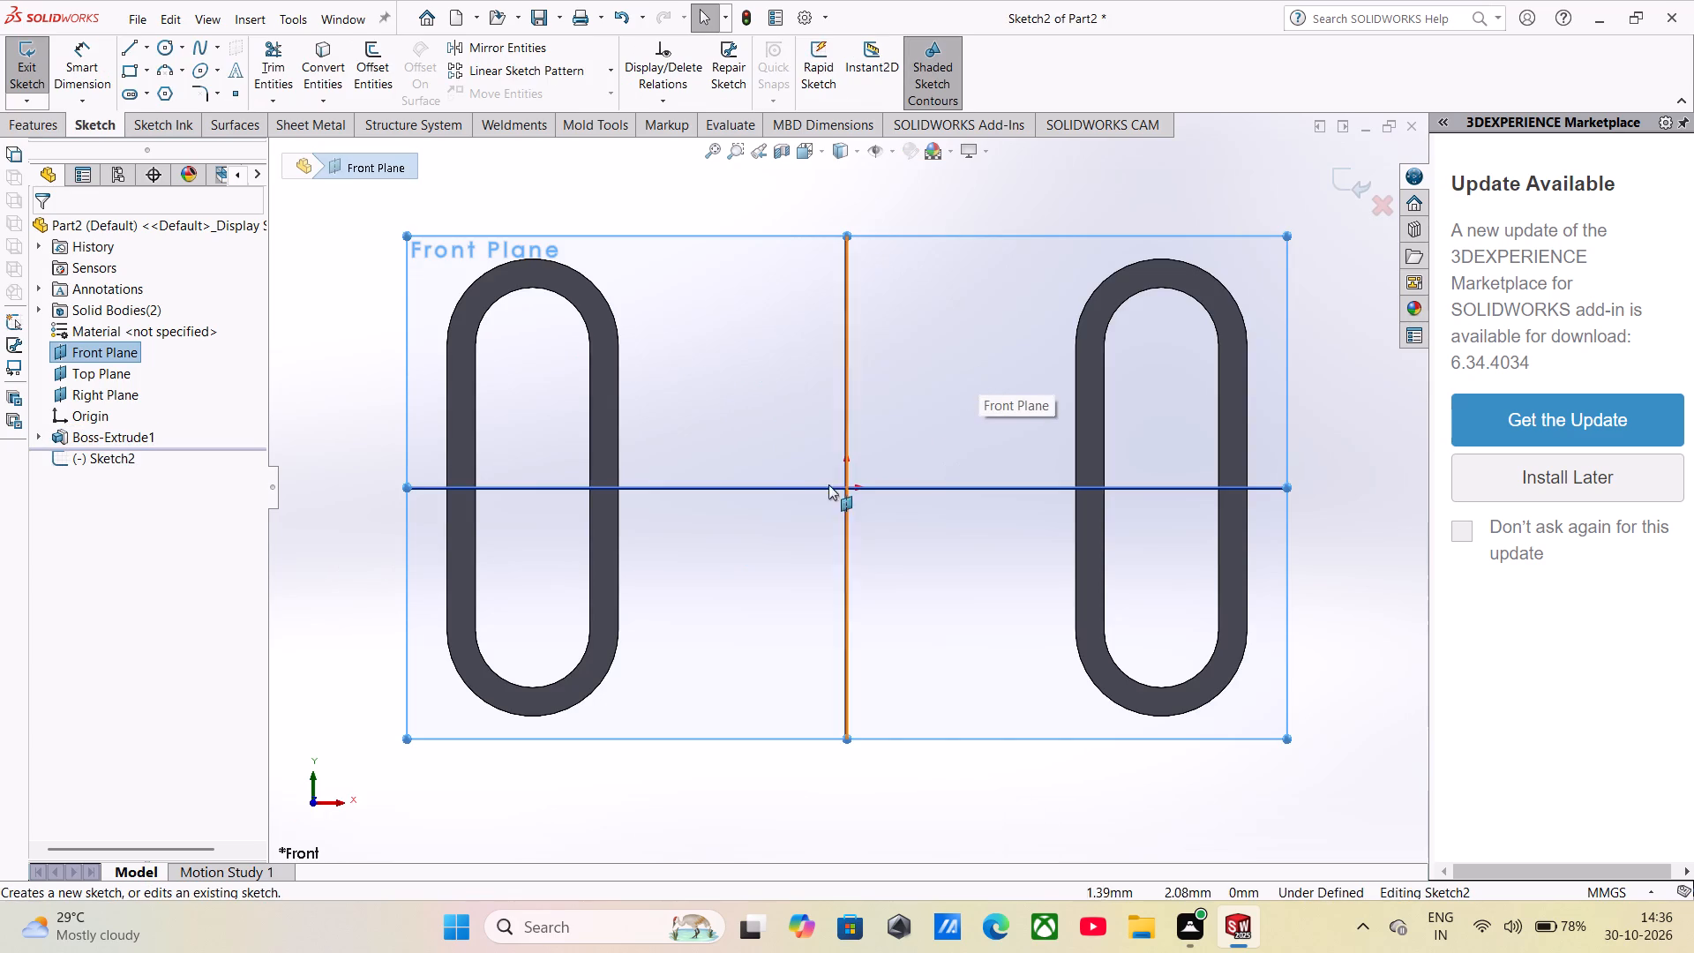
{"action": "left_click", "coordinate": [146, 67]}
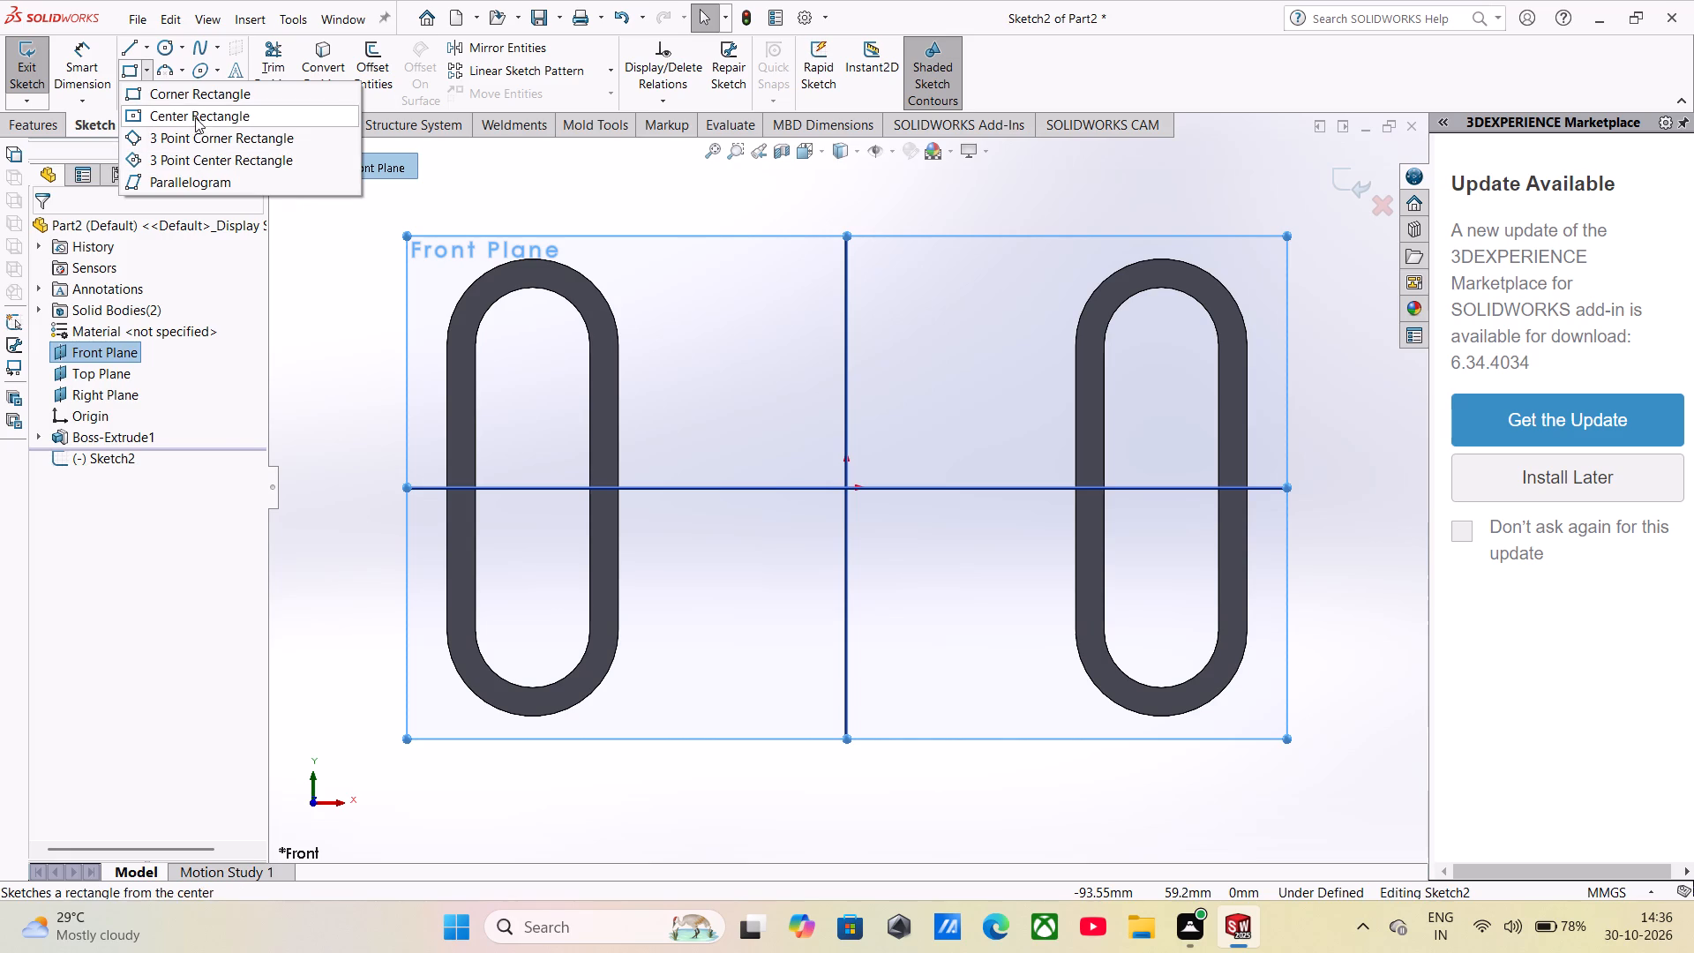
{"action": "left_click", "coordinate": [195, 117]}
{"action": "left_click", "coordinate": [876, 154]}
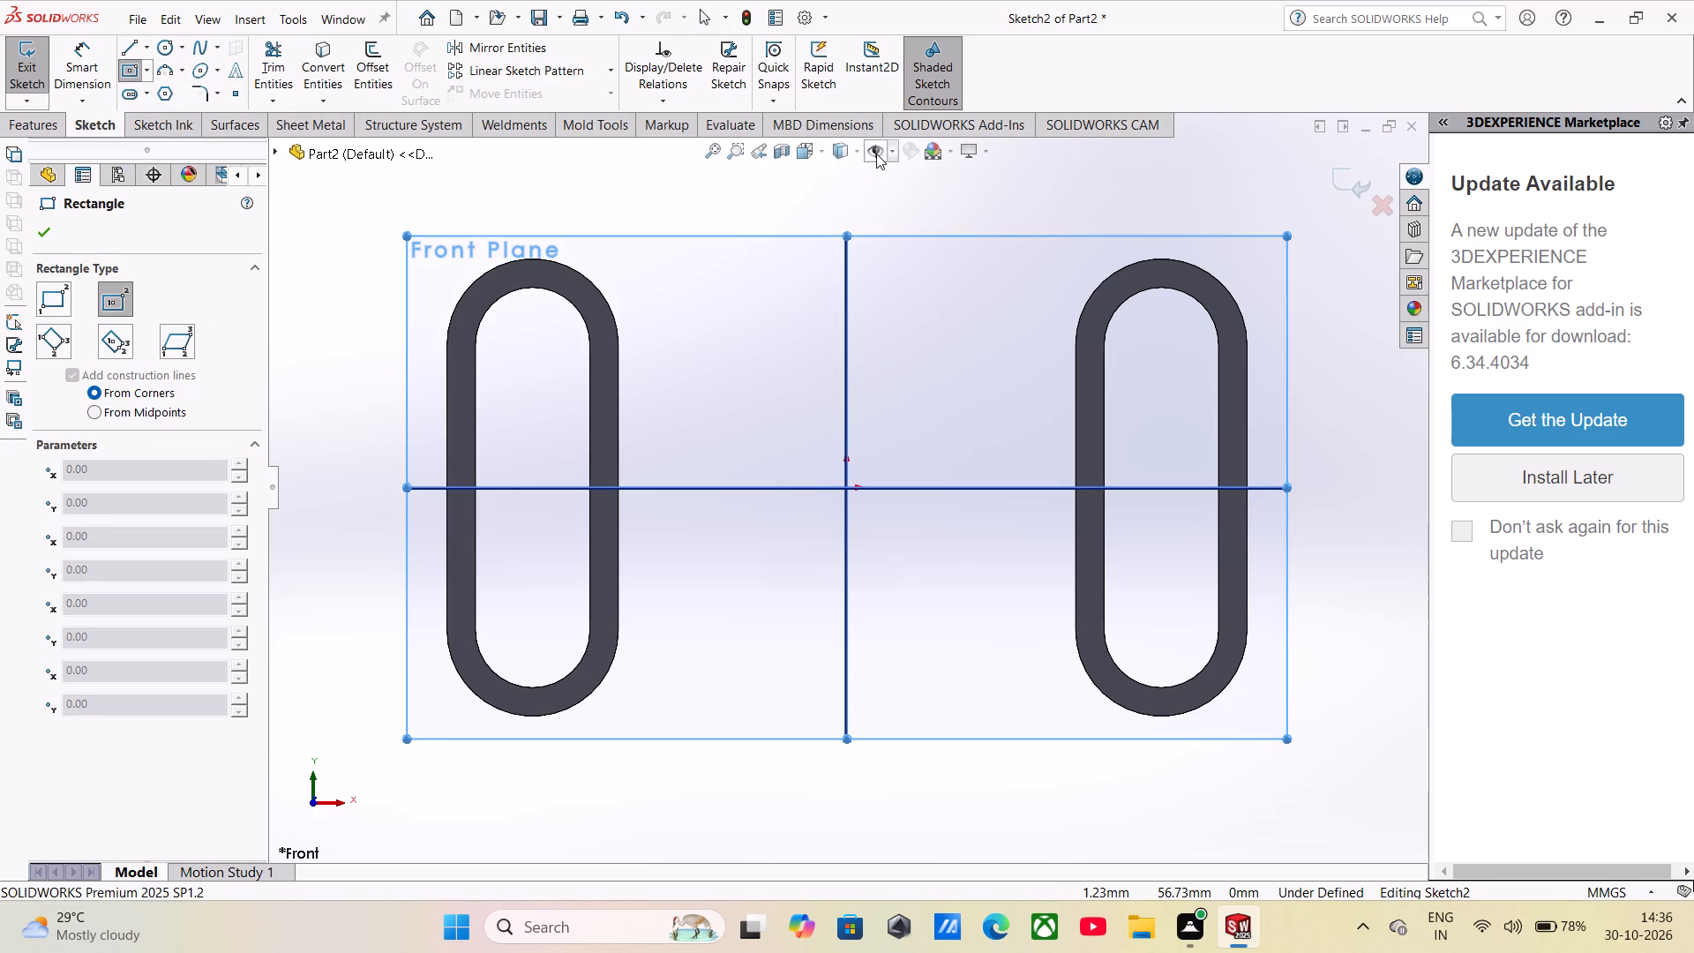
{"action": "left_click", "coordinate": [850, 486]}
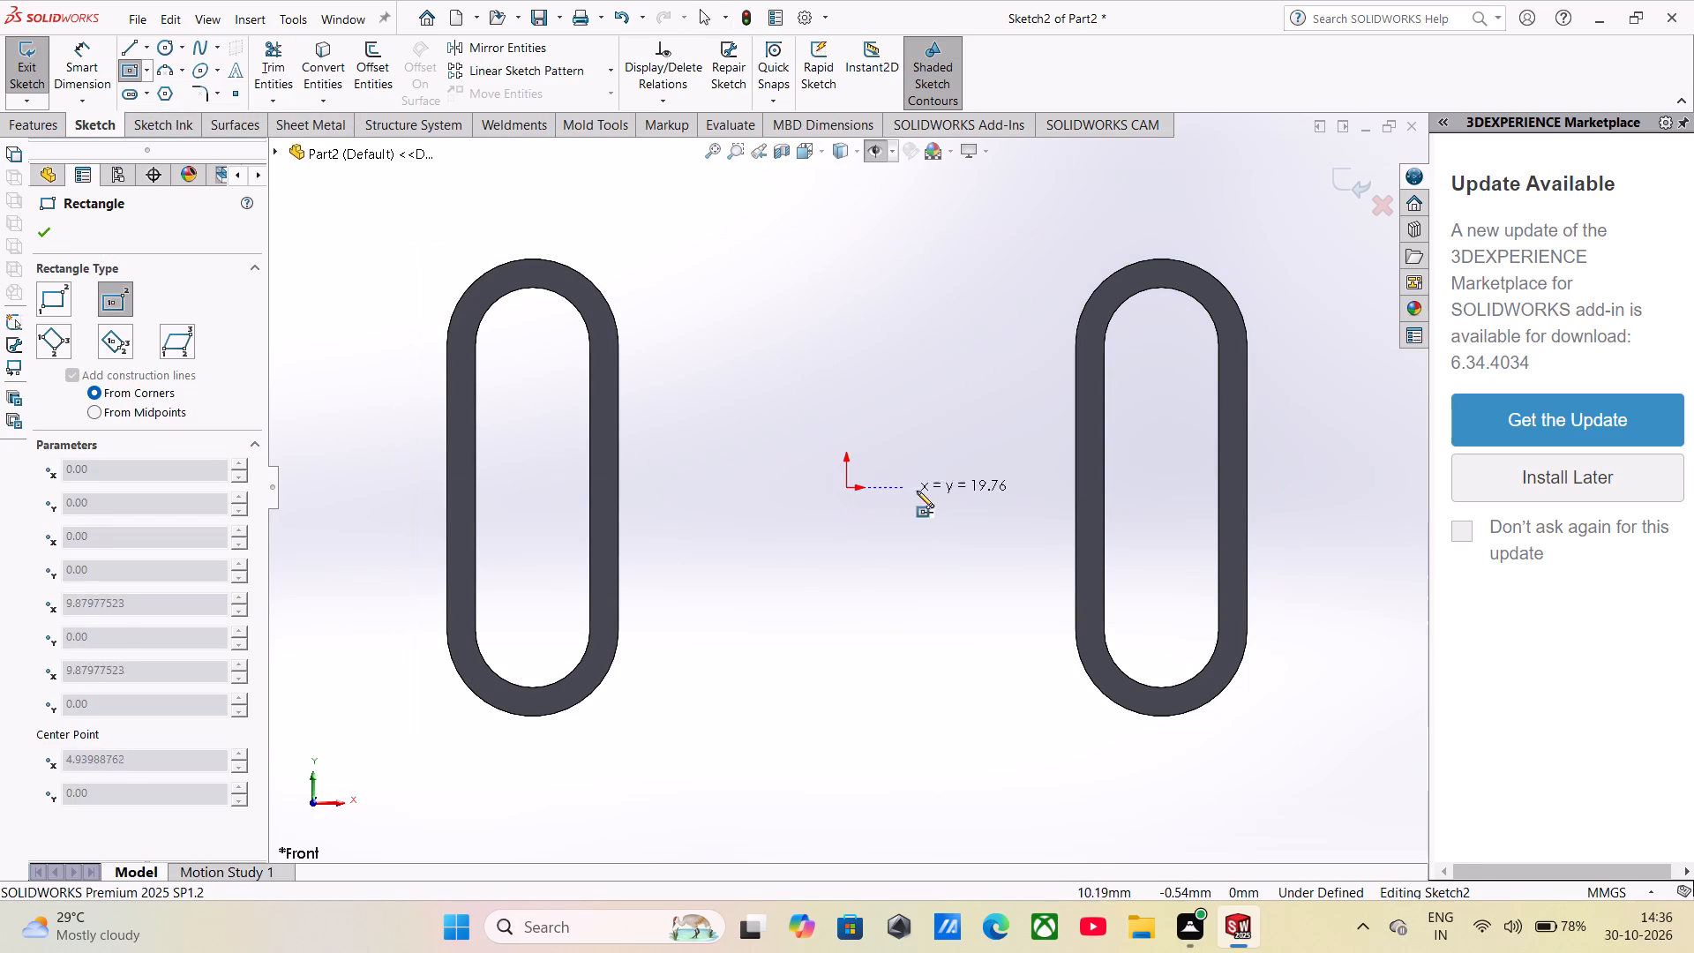
{"action": "left_click", "coordinate": [1007, 555]}
Dimension the rectangle's height as 30 mm.
{"action": "left_click", "coordinate": [84, 71]}
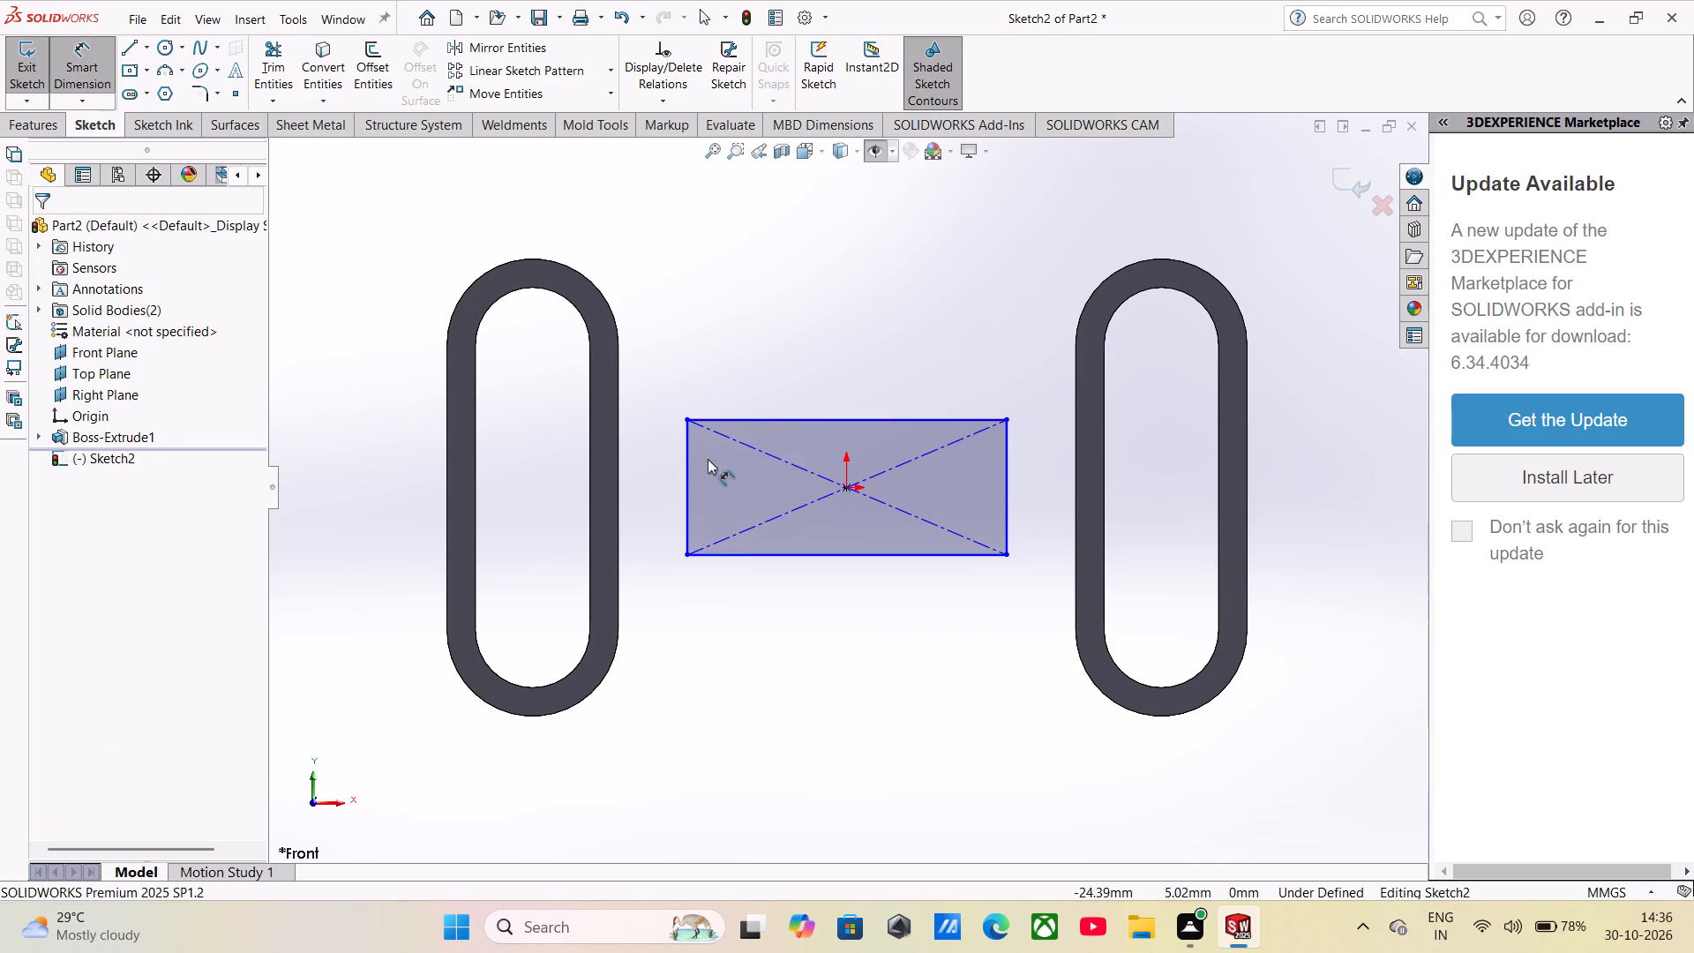
{"action": "left_click", "coordinate": [684, 480]}
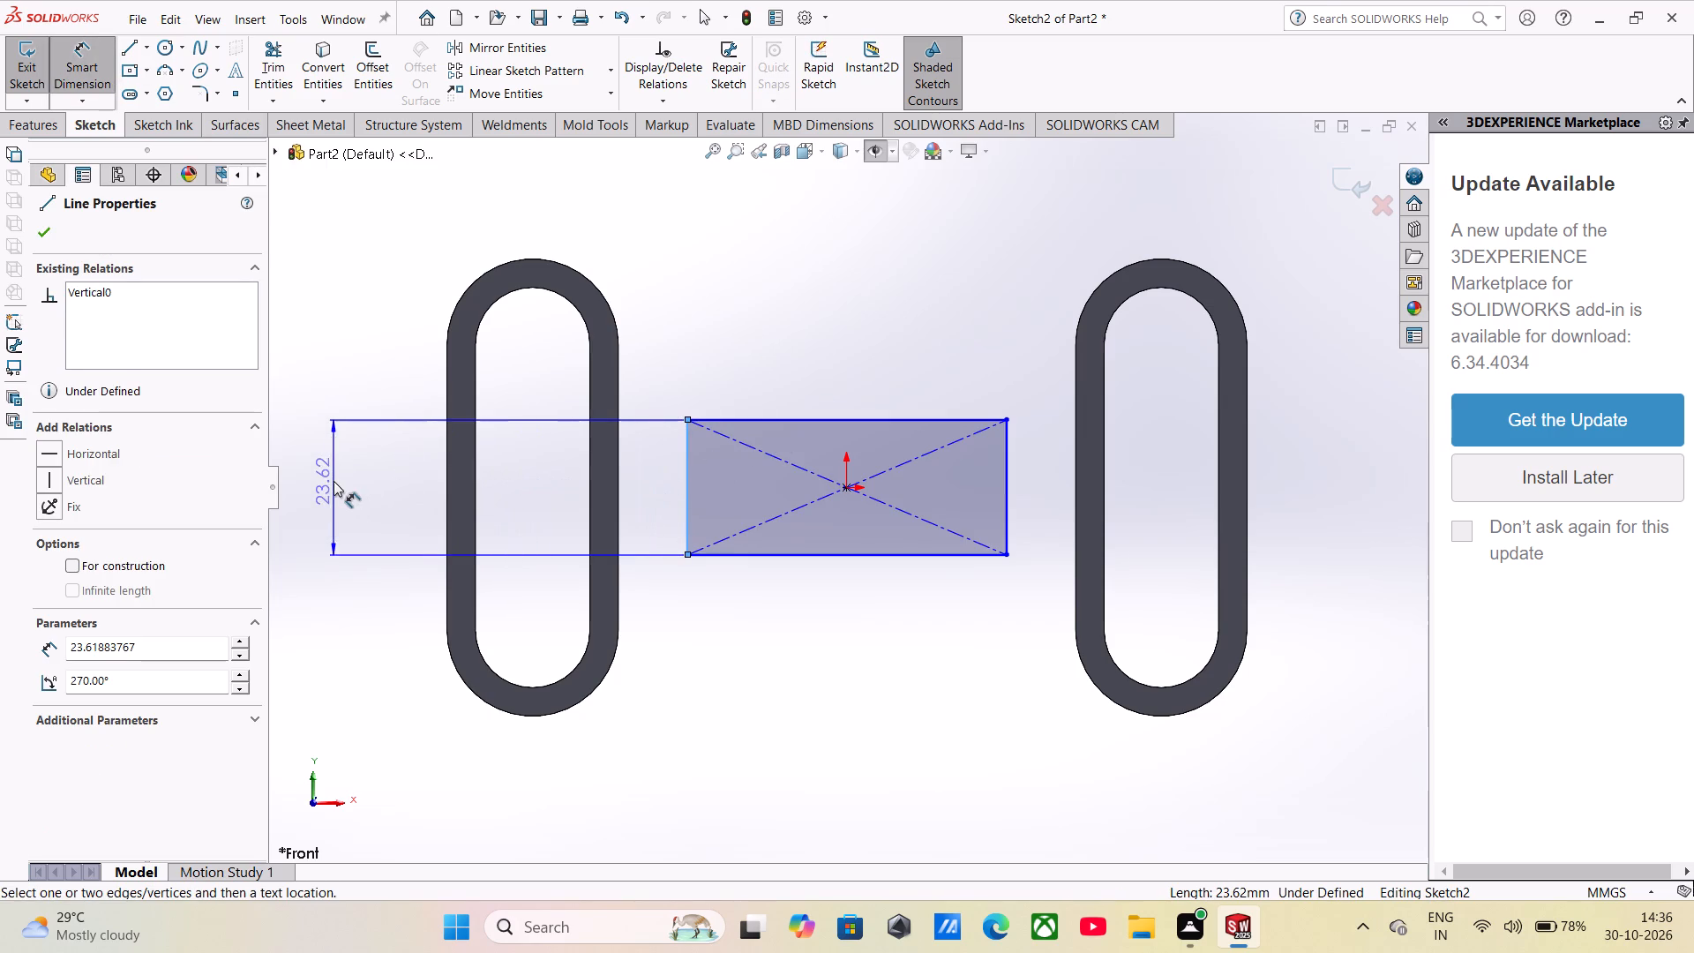
{"action": "left_click", "coordinate": [334, 481]}
{"action": "type", "text": "30"}
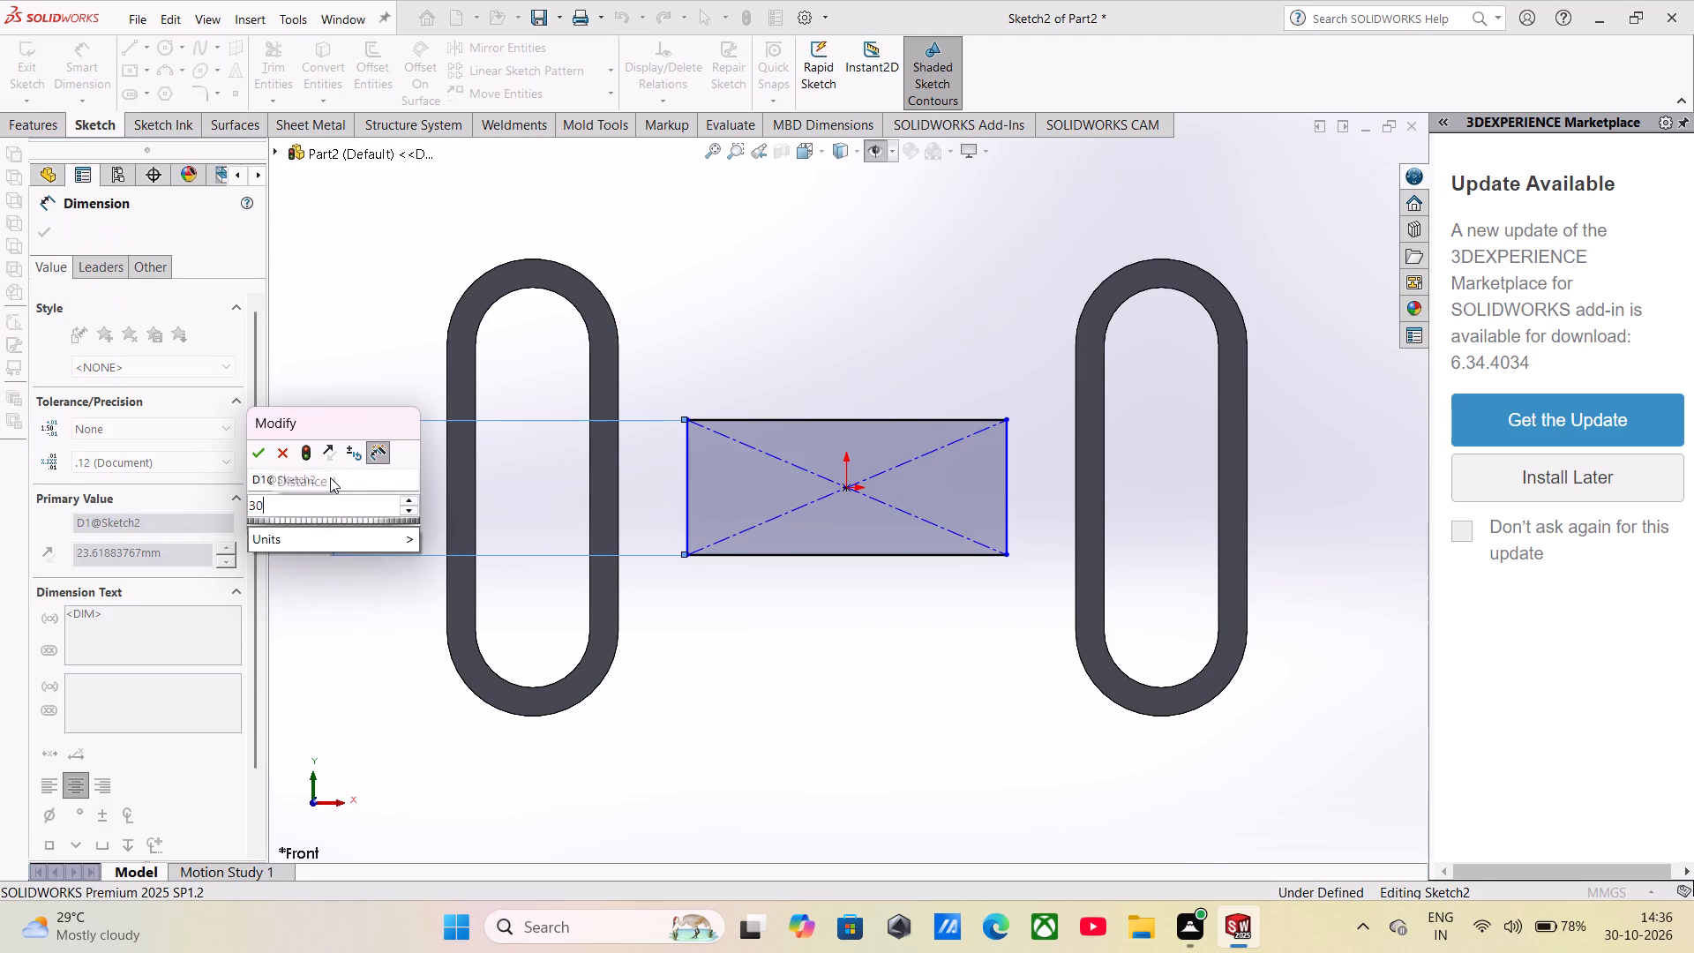
{"action": "key", "text": "Return"}
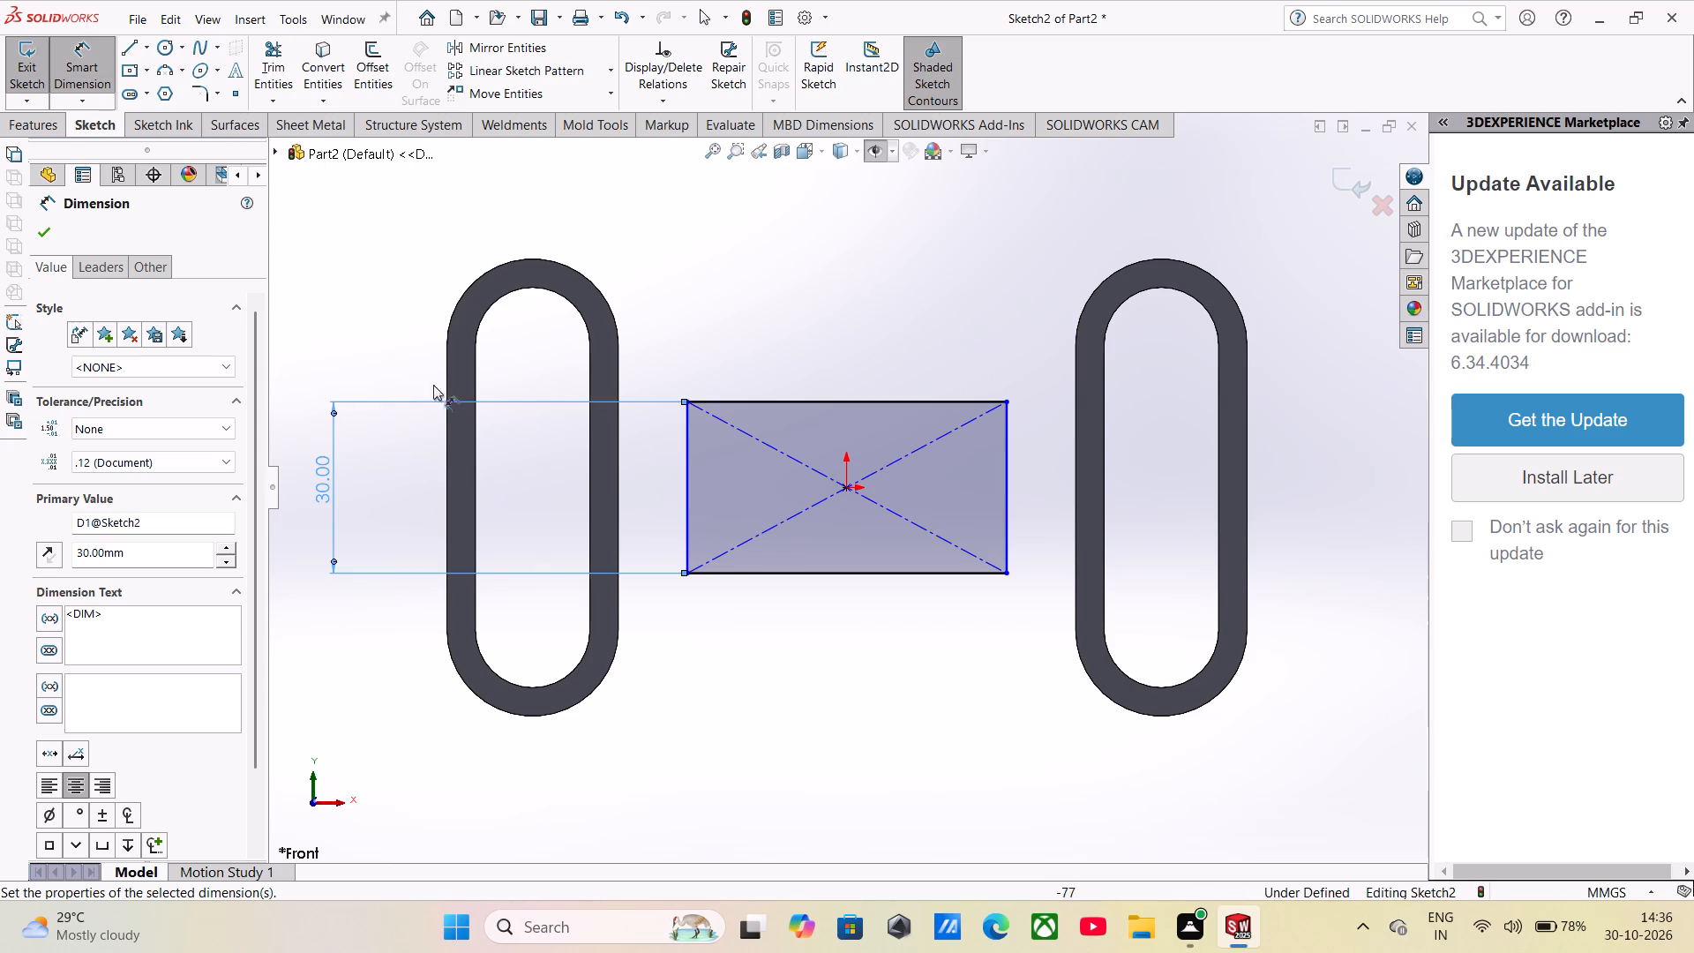
Dimension the gap between the left ring's outer straight edge and the rectangle's left side as 0 mm.
{"action": "scroll", "coordinate": [612, 416], "scroll_direction": "down", "scroll_amount": 1}
{"action": "scroll", "coordinate": [685, 457], "scroll_direction": "down", "scroll_amount": 2}
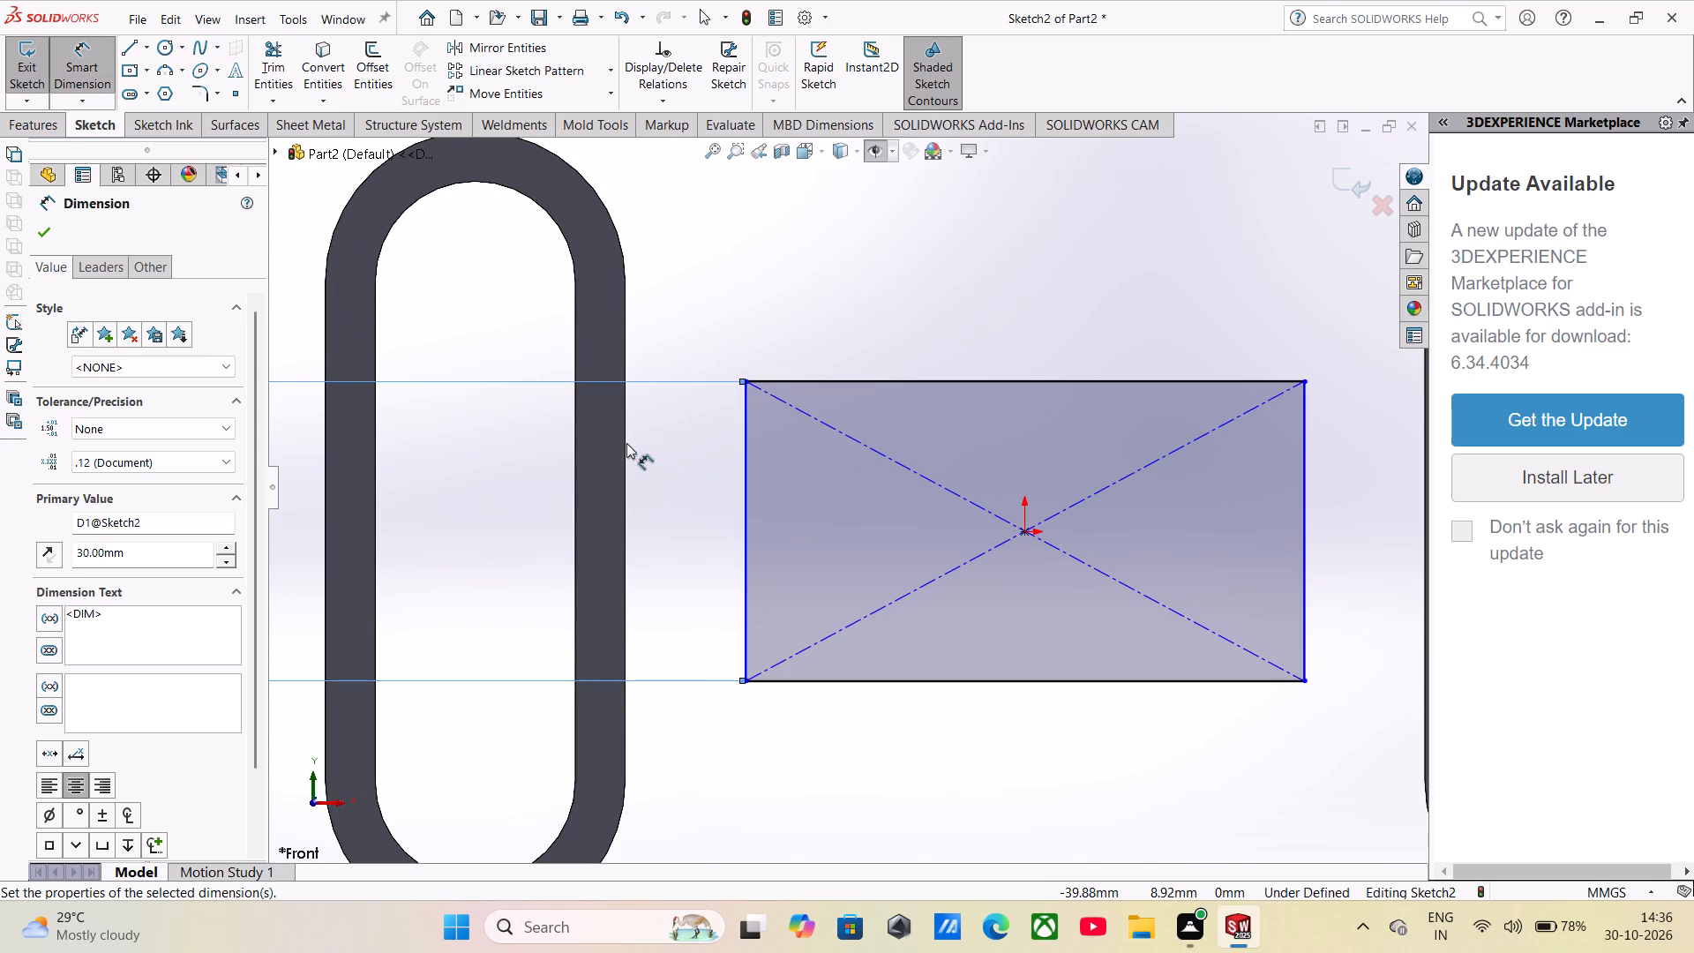
{"action": "left_click", "coordinate": [624, 448]}
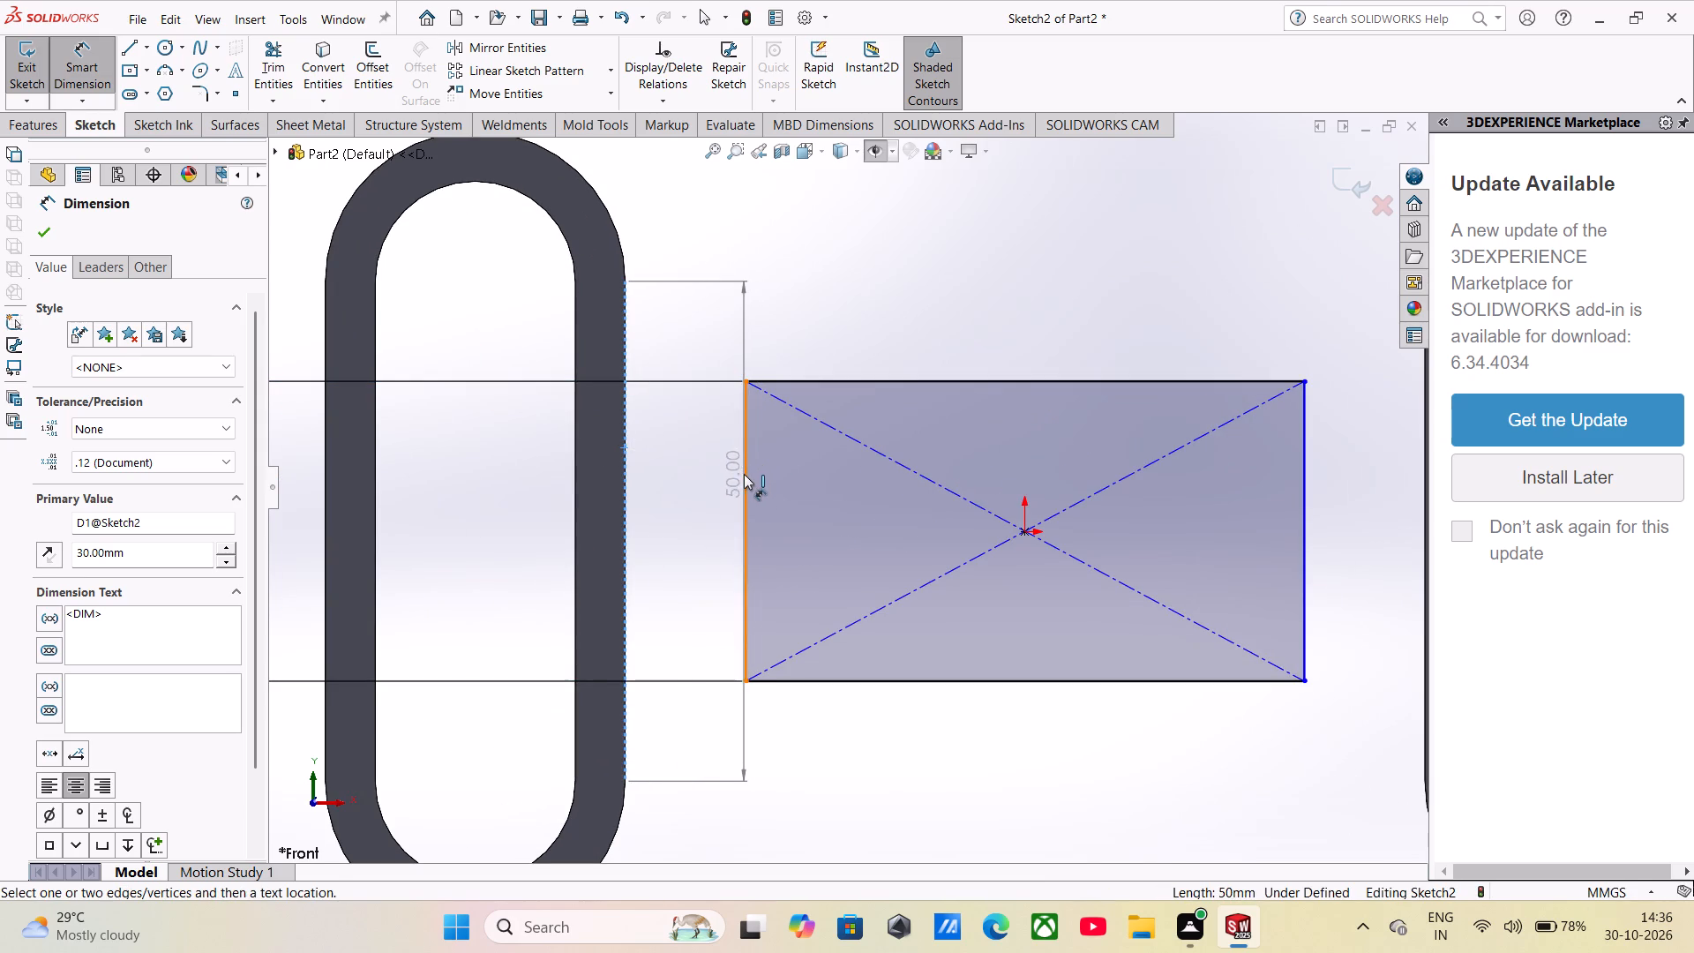
{"action": "left_click", "coordinate": [745, 474]}
{"action": "left_click", "coordinate": [708, 292]}
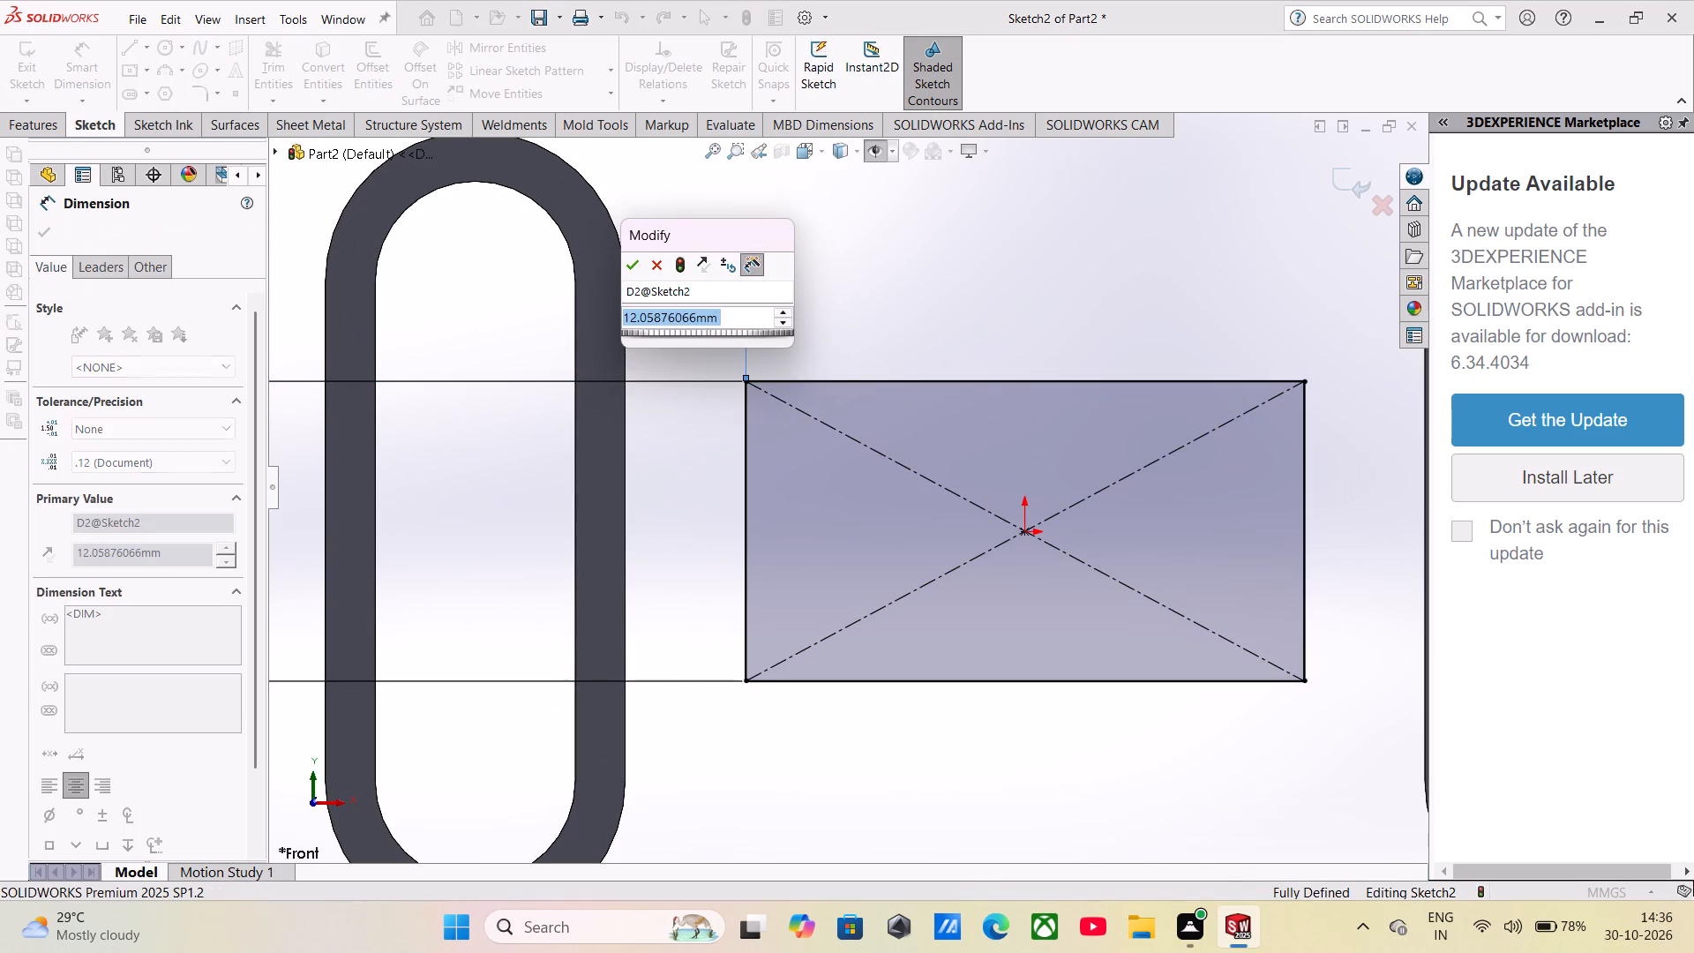
{"action": "key", "text": "0"}
{"action": "key", "text": "Return"}
Sketch a horizontal centerpoint straight slot at the origin, about 8.7 mm wide with about 50 mm between arc centres.
{"action": "scroll", "coordinate": [1198, 483], "scroll_direction": "down", "scroll_amount": 2}
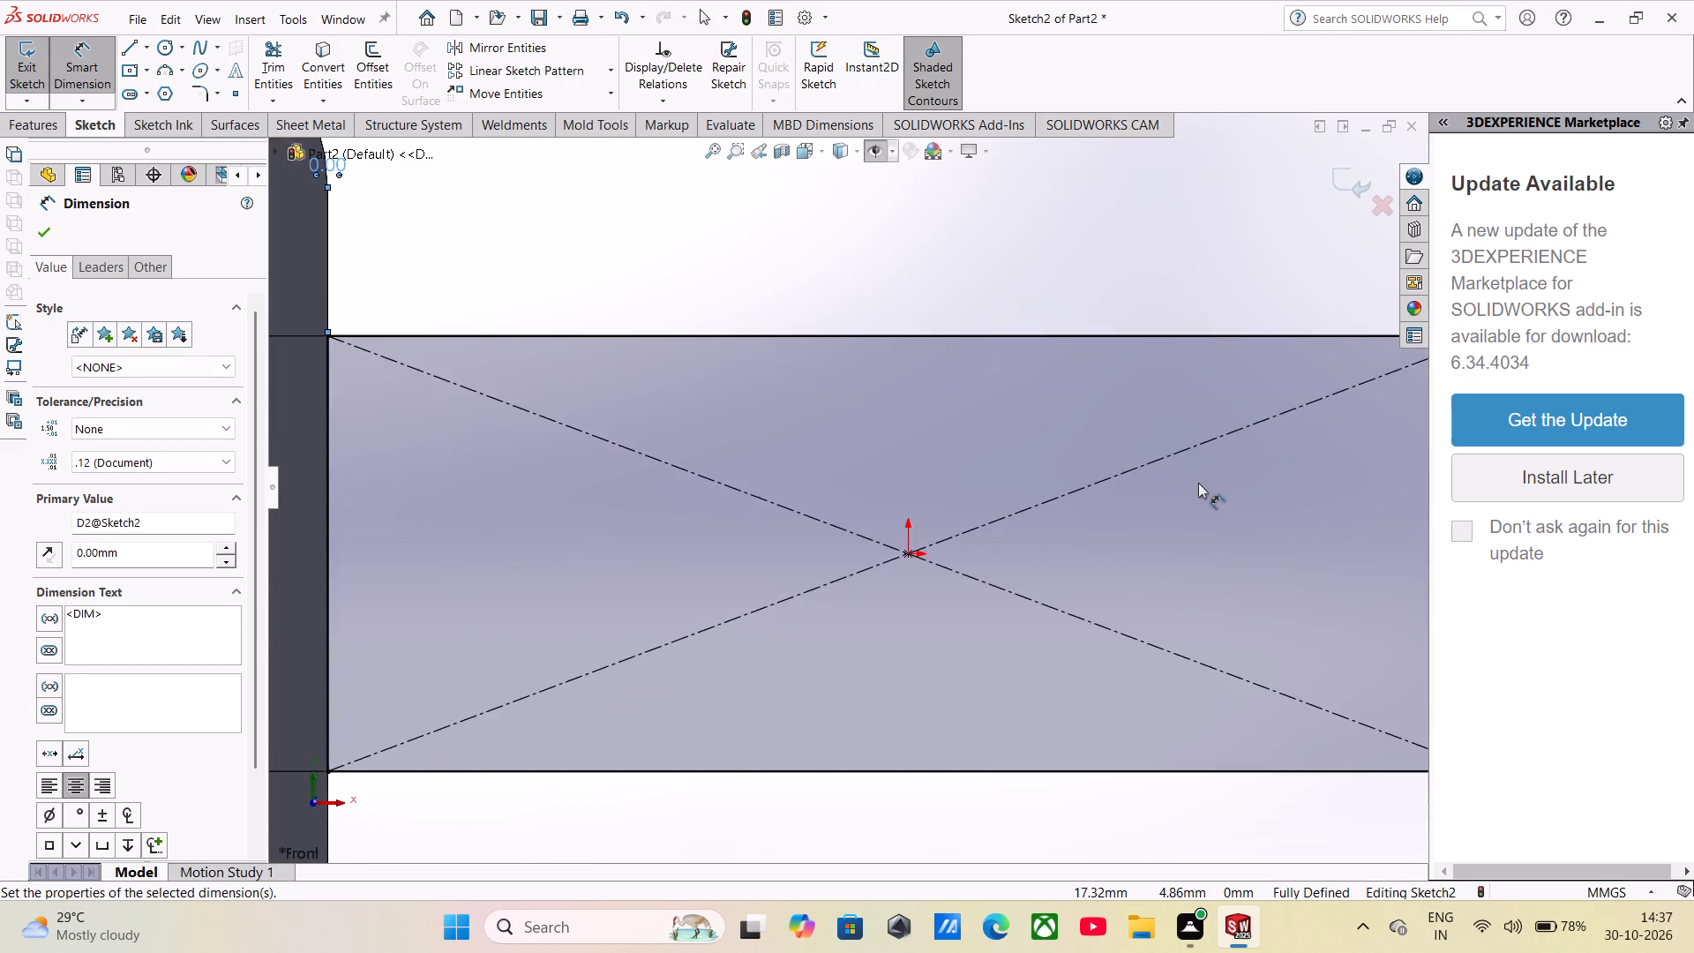
{"action": "scroll", "coordinate": [1200, 484], "scroll_direction": "up", "scroll_amount": 9}
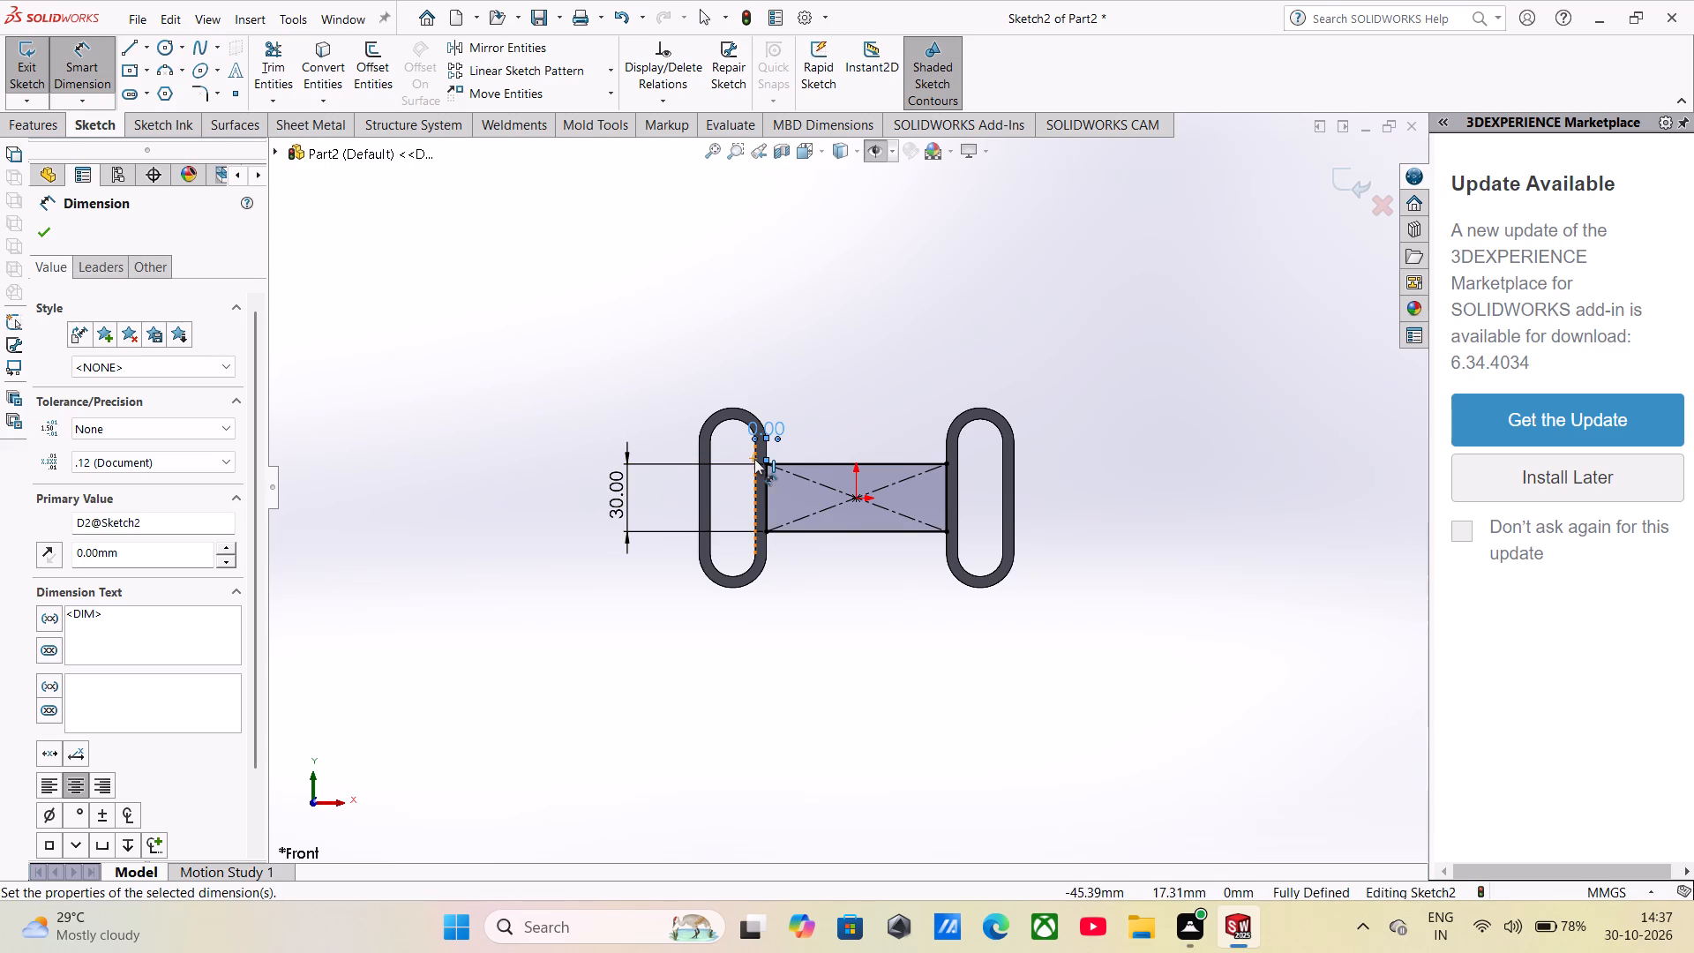
{"action": "scroll", "coordinate": [904, 485], "scroll_direction": "down", "scroll_amount": 4}
{"action": "scroll", "coordinate": [805, 475], "scroll_direction": "down", "scroll_amount": 2}
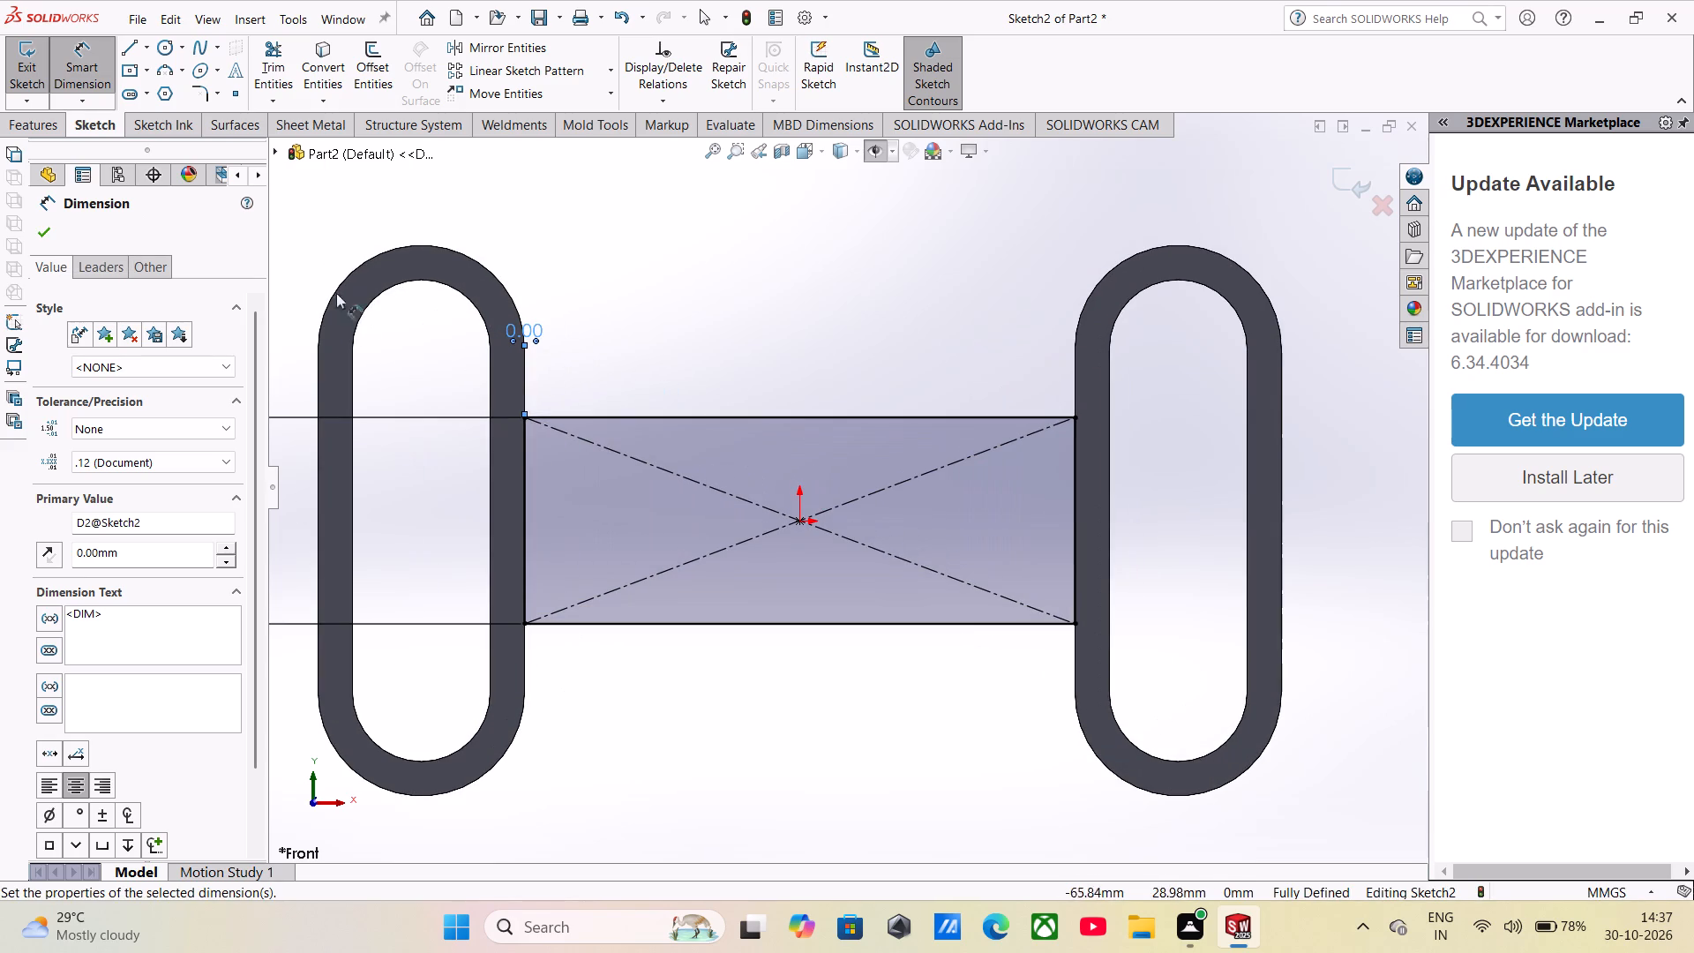
{"action": "left_click", "coordinate": [146, 91]}
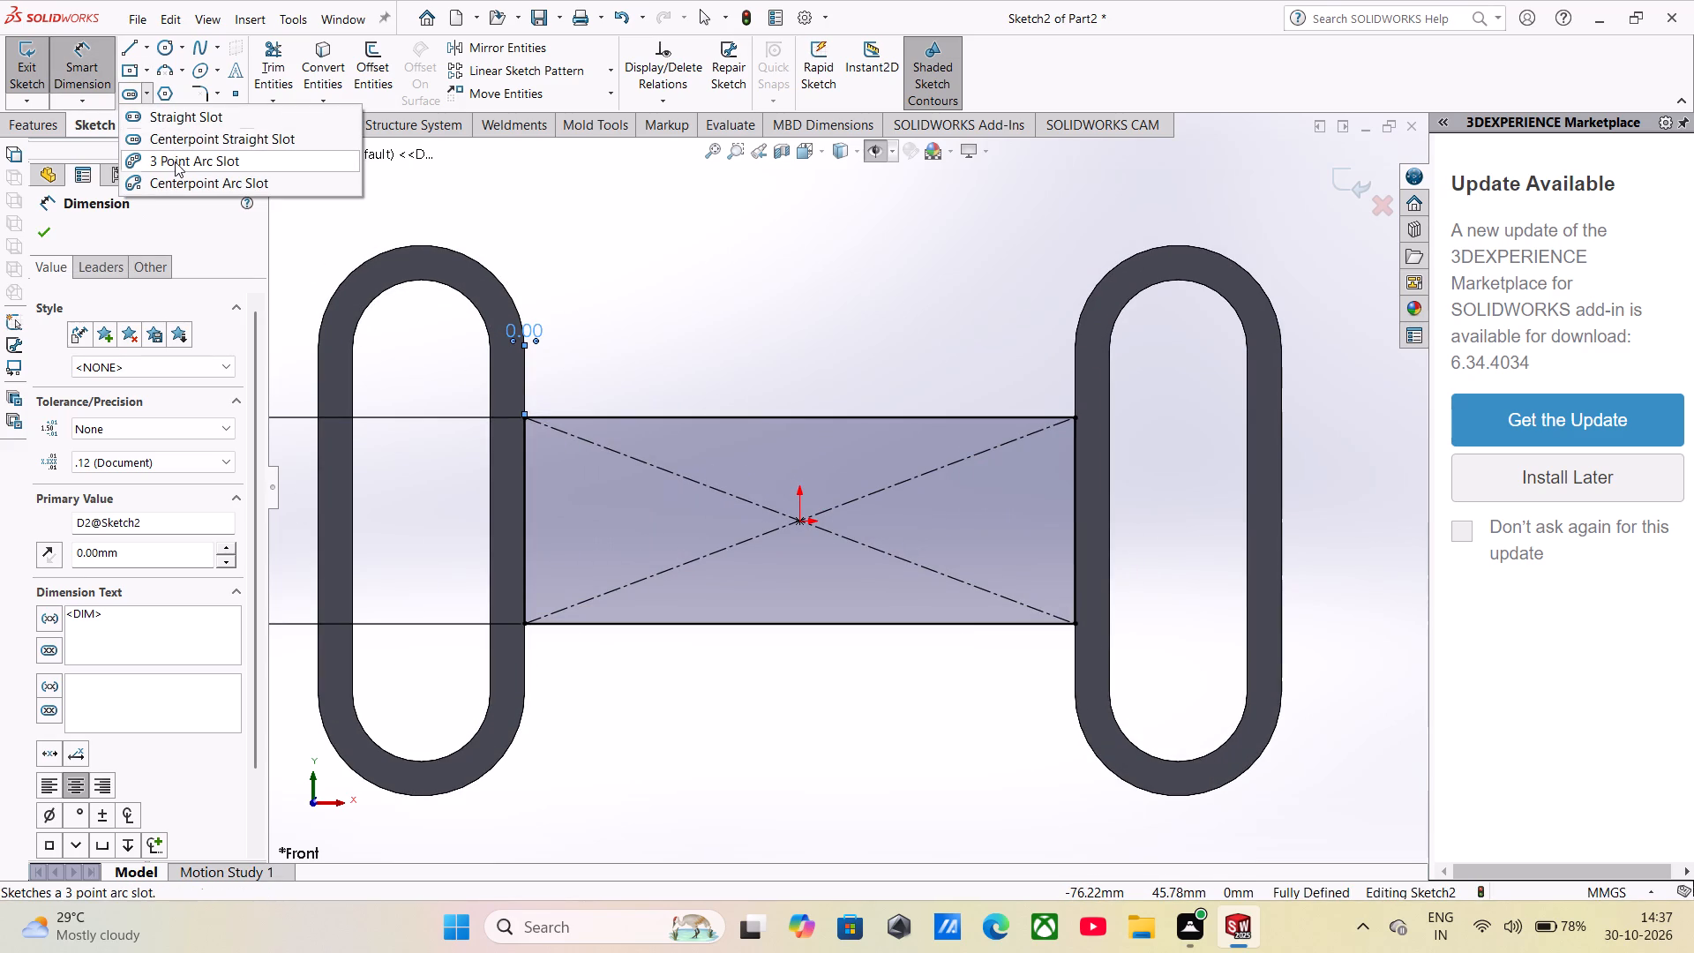
{"action": "left_click", "coordinate": [165, 141]}
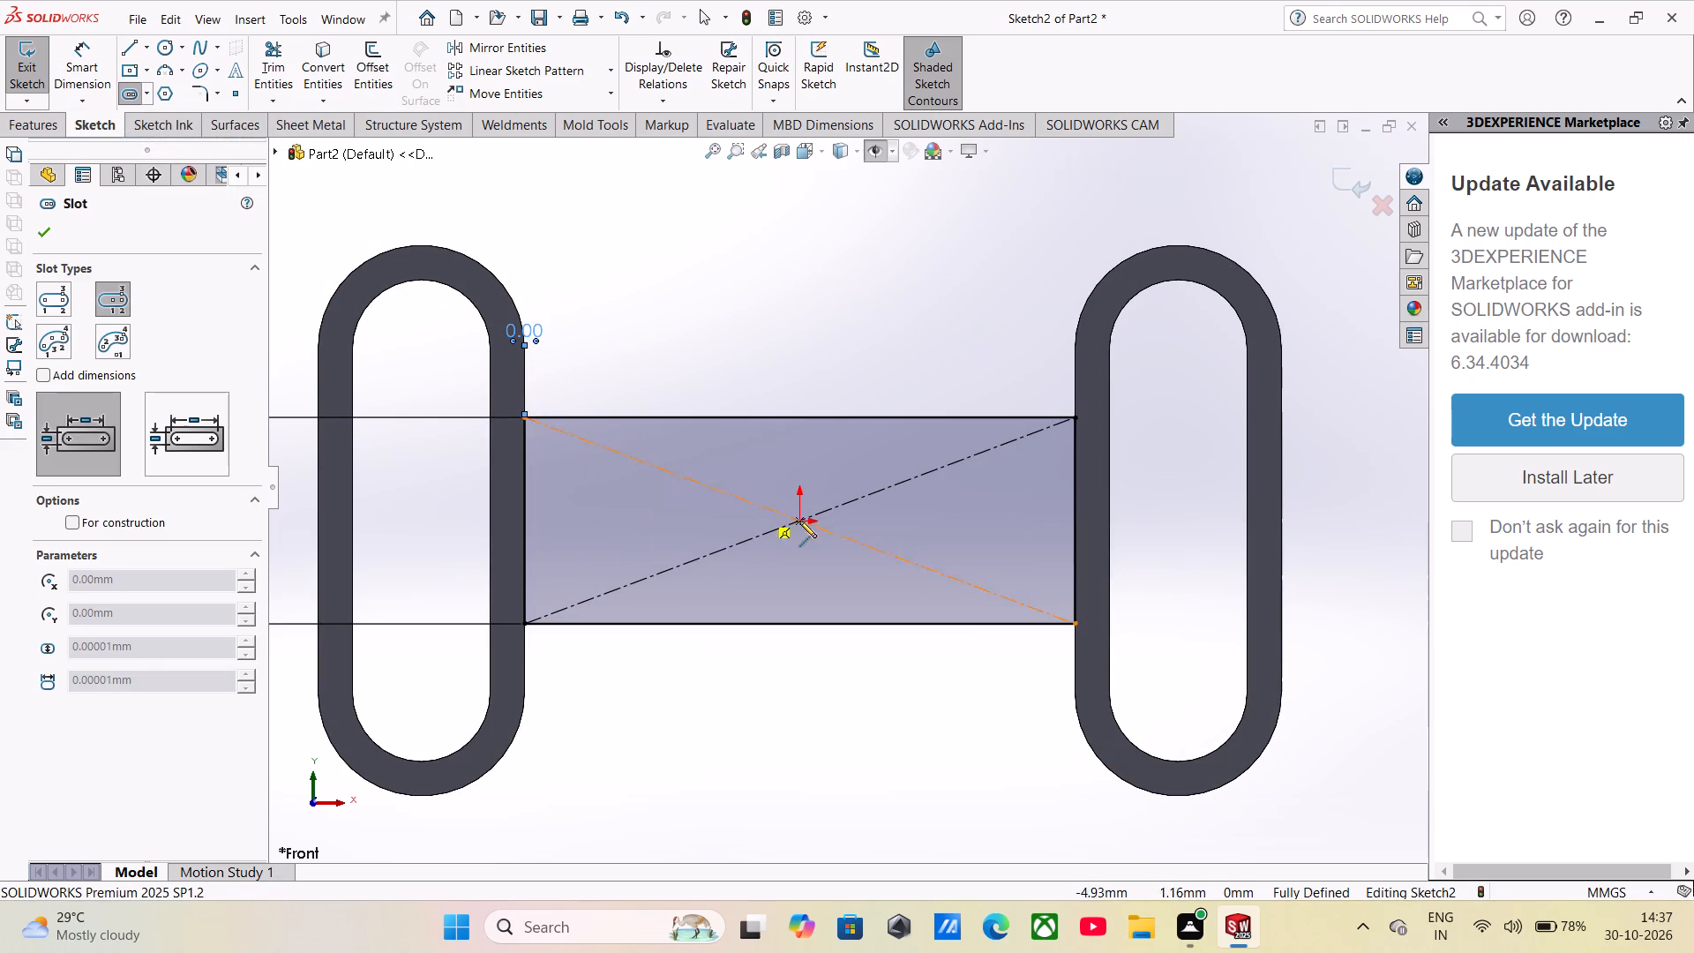
{"action": "left_click", "coordinate": [799, 521]}
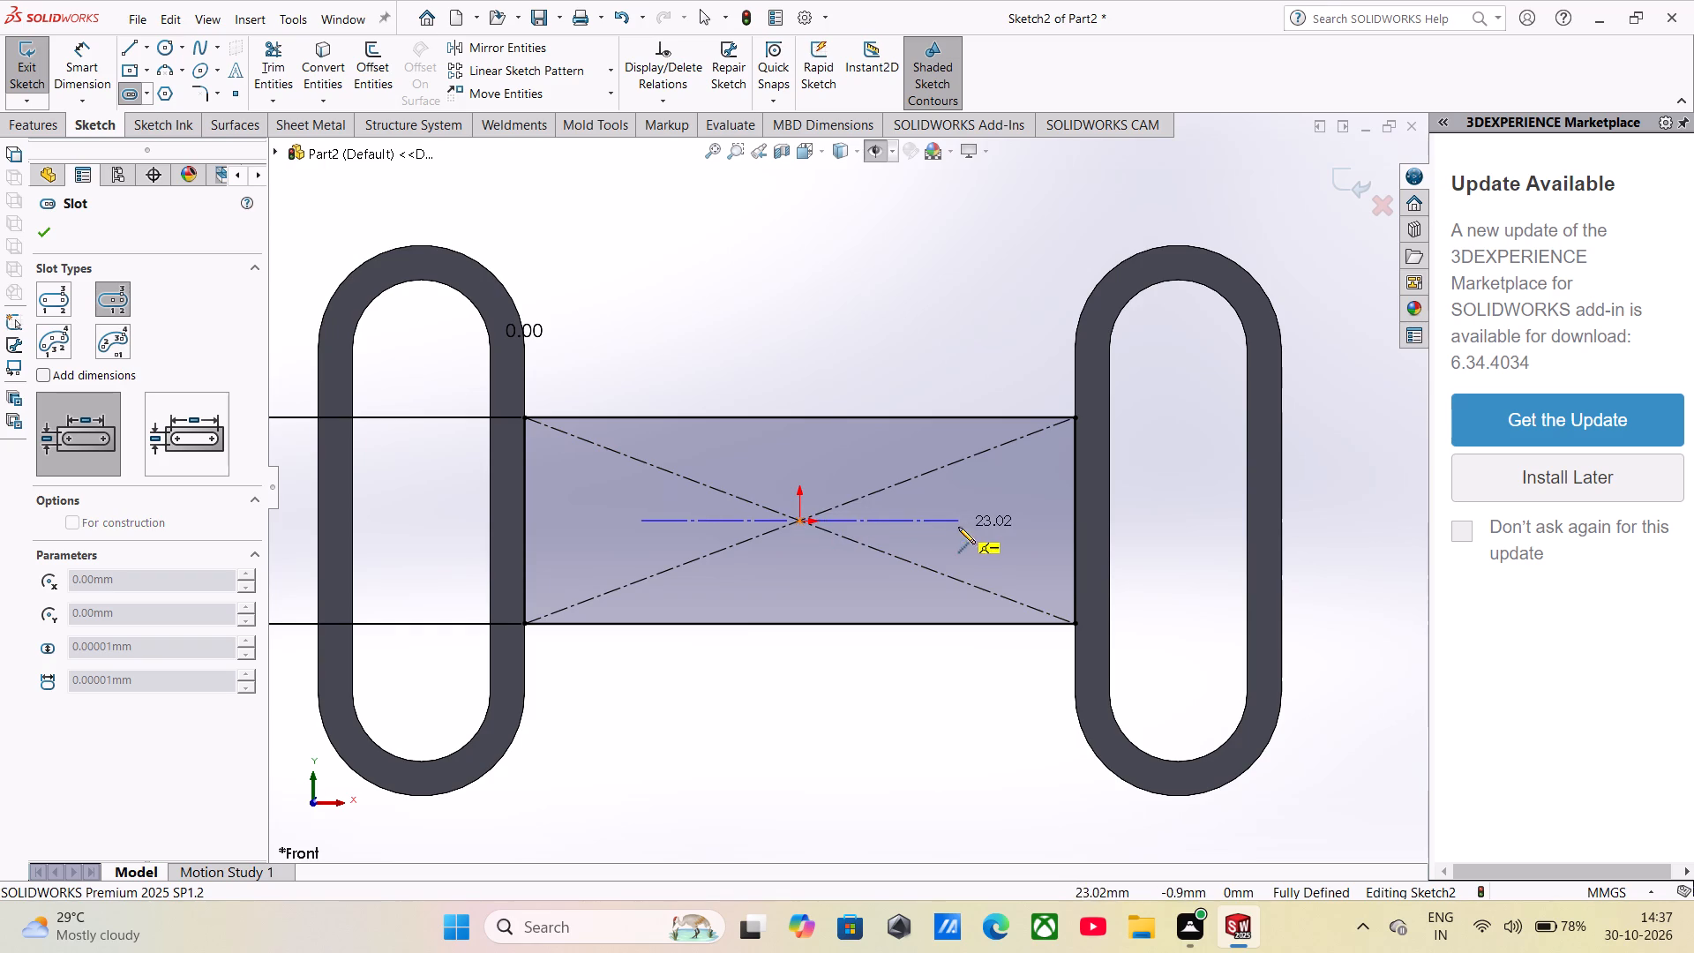
{"action": "left_click", "coordinate": [971, 522]}
{"action": "left_click", "coordinate": [984, 551]}
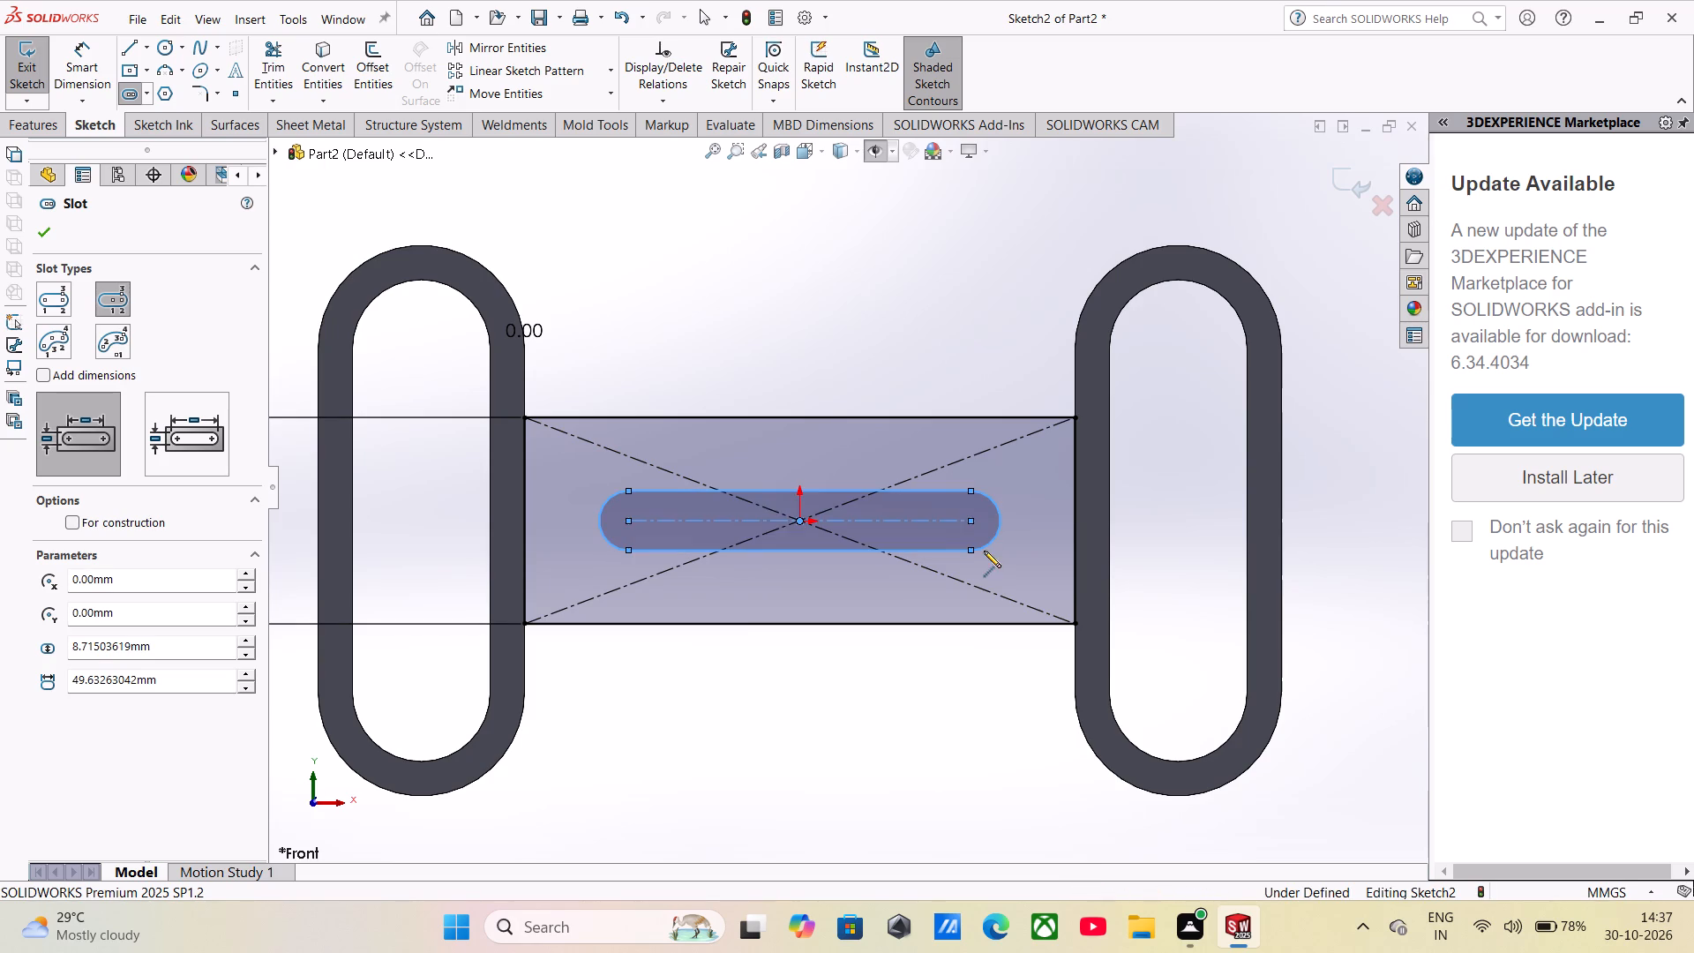
Dimension the horizontal slot's arc-centre spacing as 40 mm.
{"action": "left_click", "coordinate": [88, 76]}
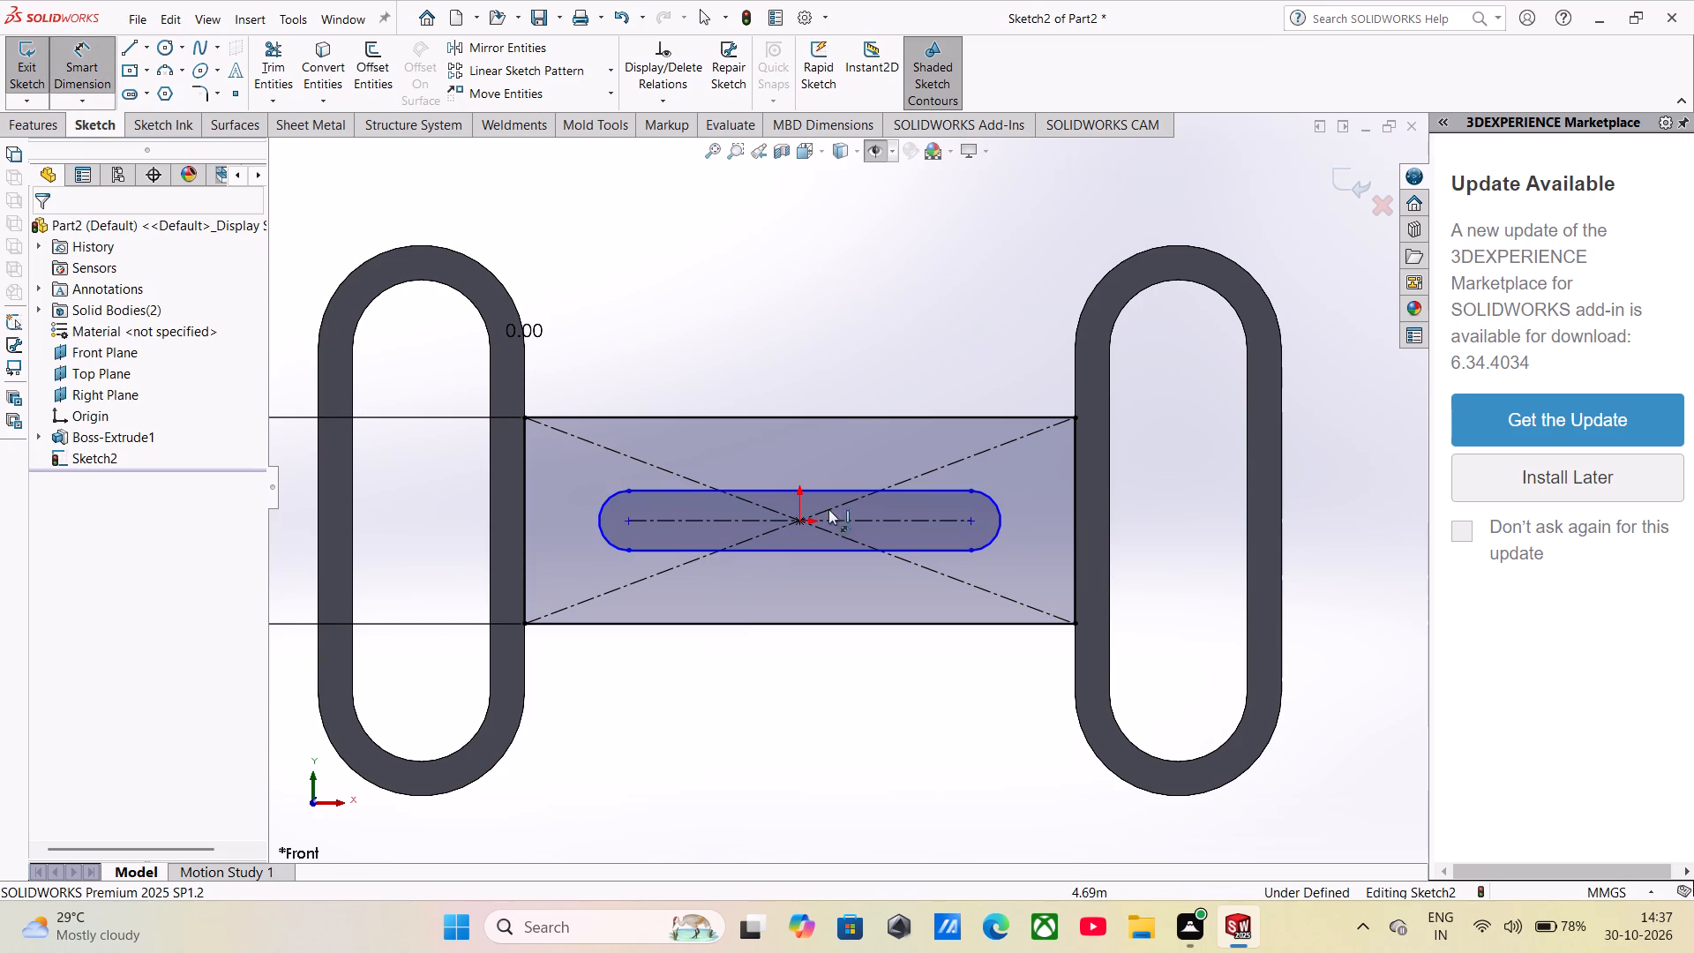
{"action": "left_click", "coordinate": [828, 519]}
{"action": "left_click", "coordinate": [790, 331]}
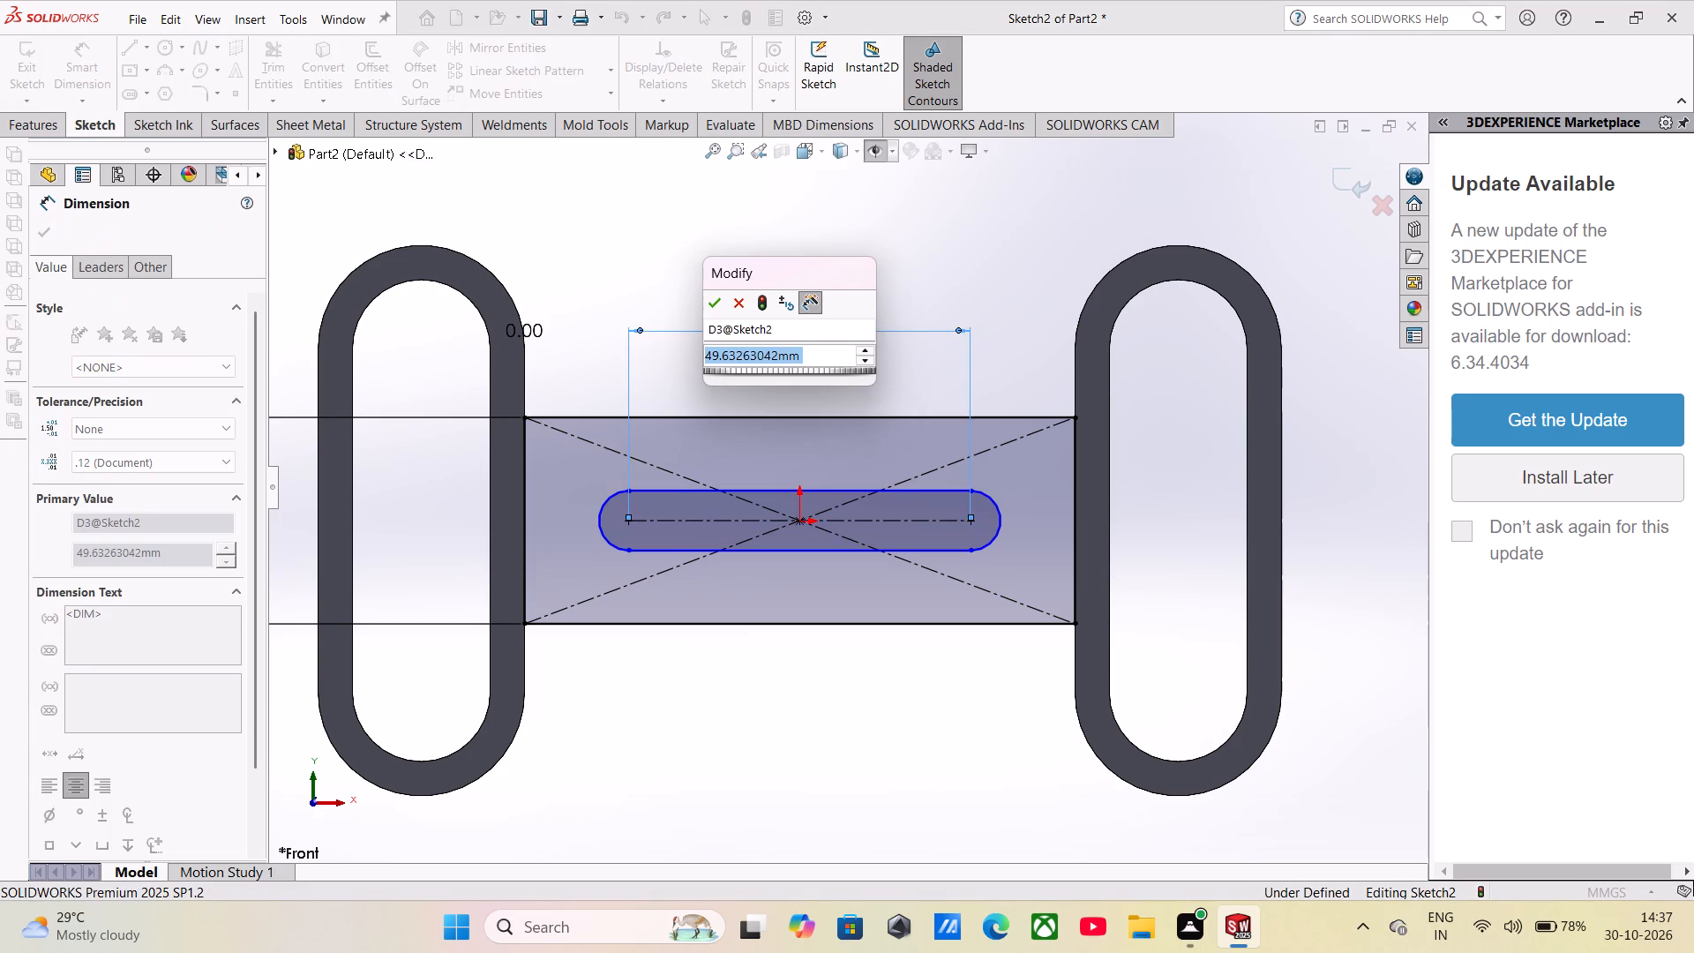
{"action": "type", "text": "40"}
{"action": "key", "text": "Return"}
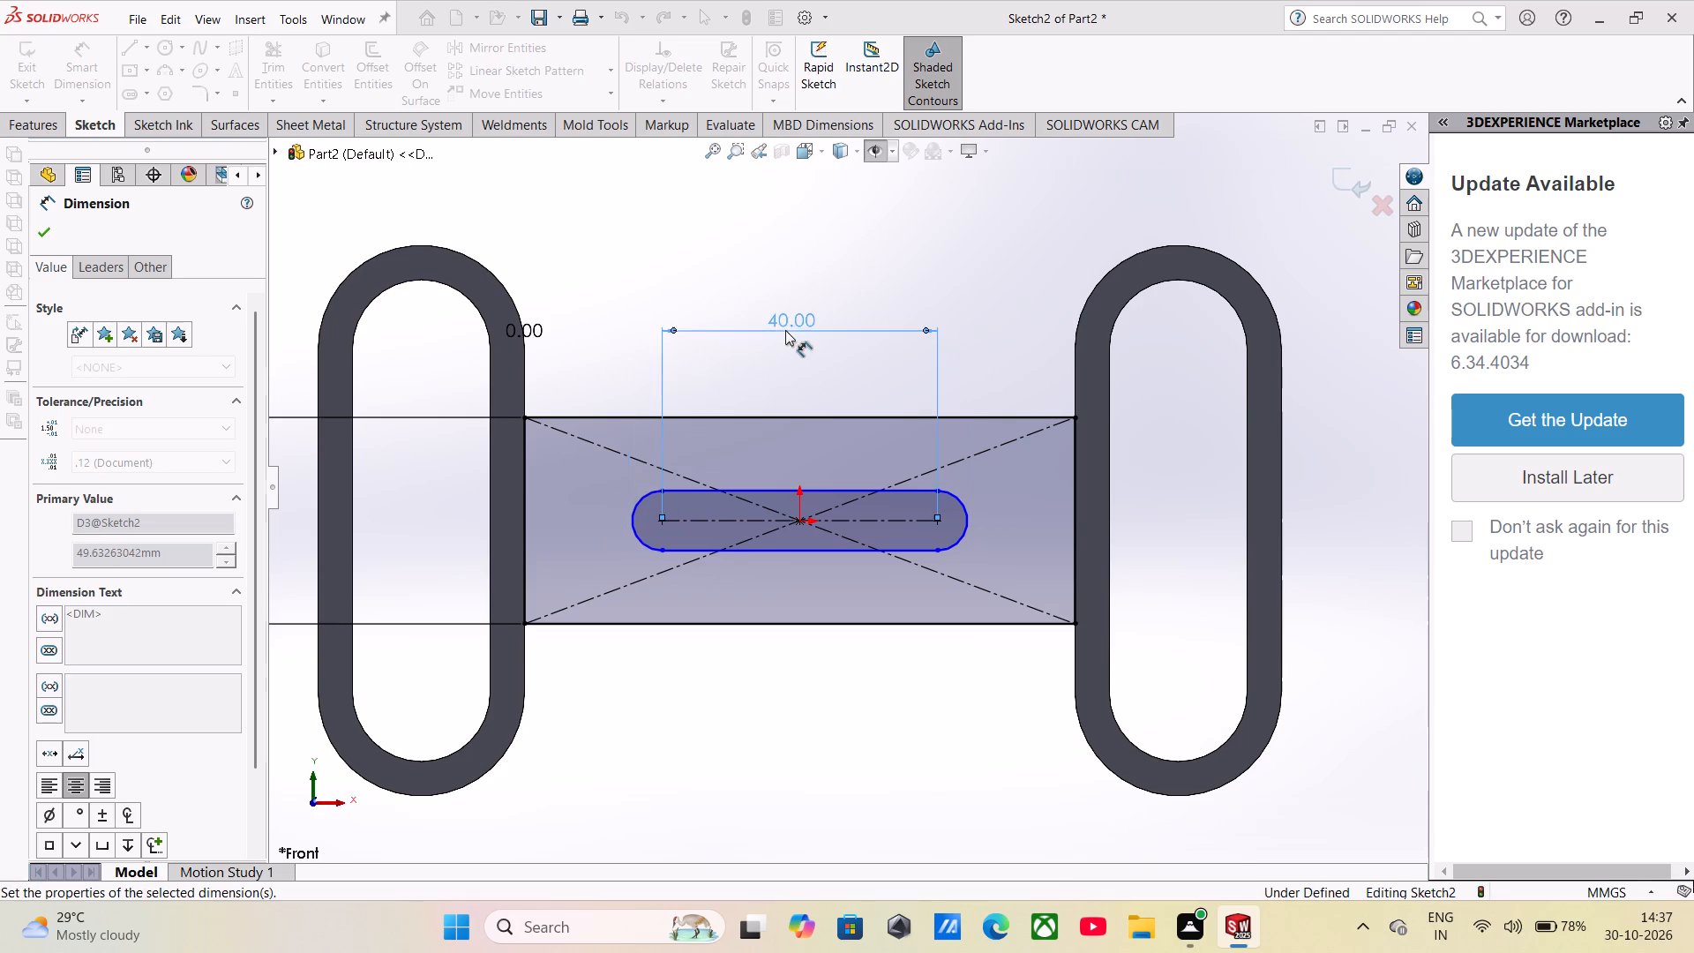
Dimension the radius of the horizontal slot's left end arc as 10 mm.
{"action": "left_click", "coordinate": [633, 523]}
{"action": "left_click", "coordinate": [596, 341]}
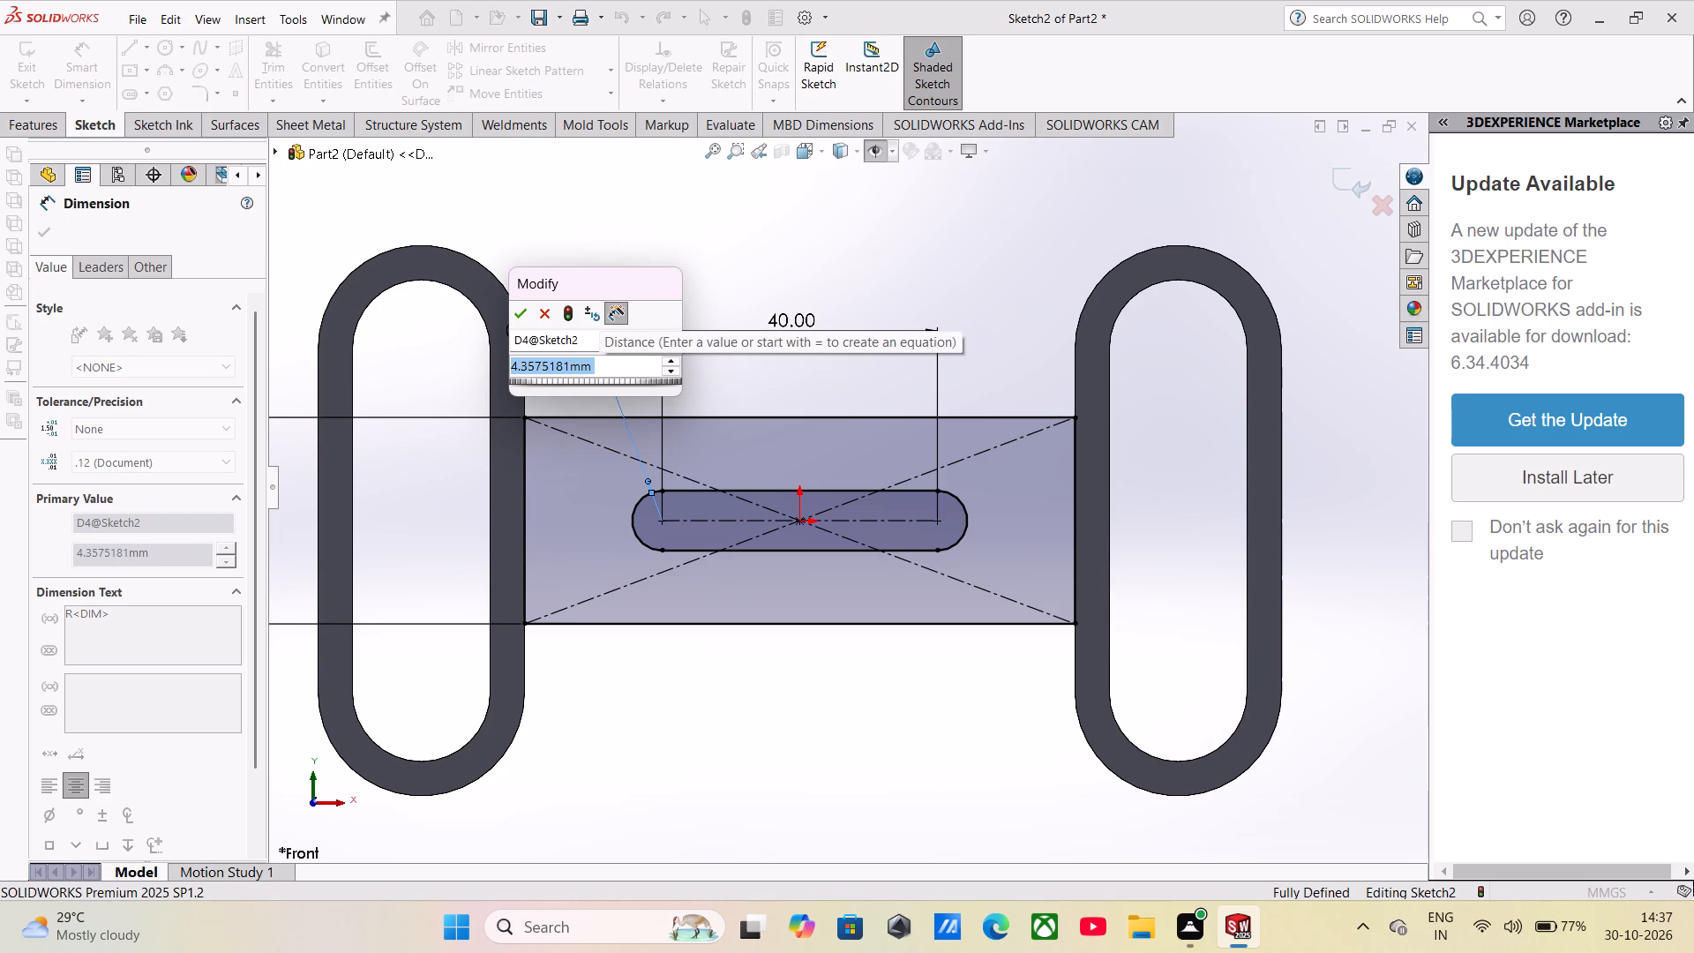
{"action": "type", "text": "10"}
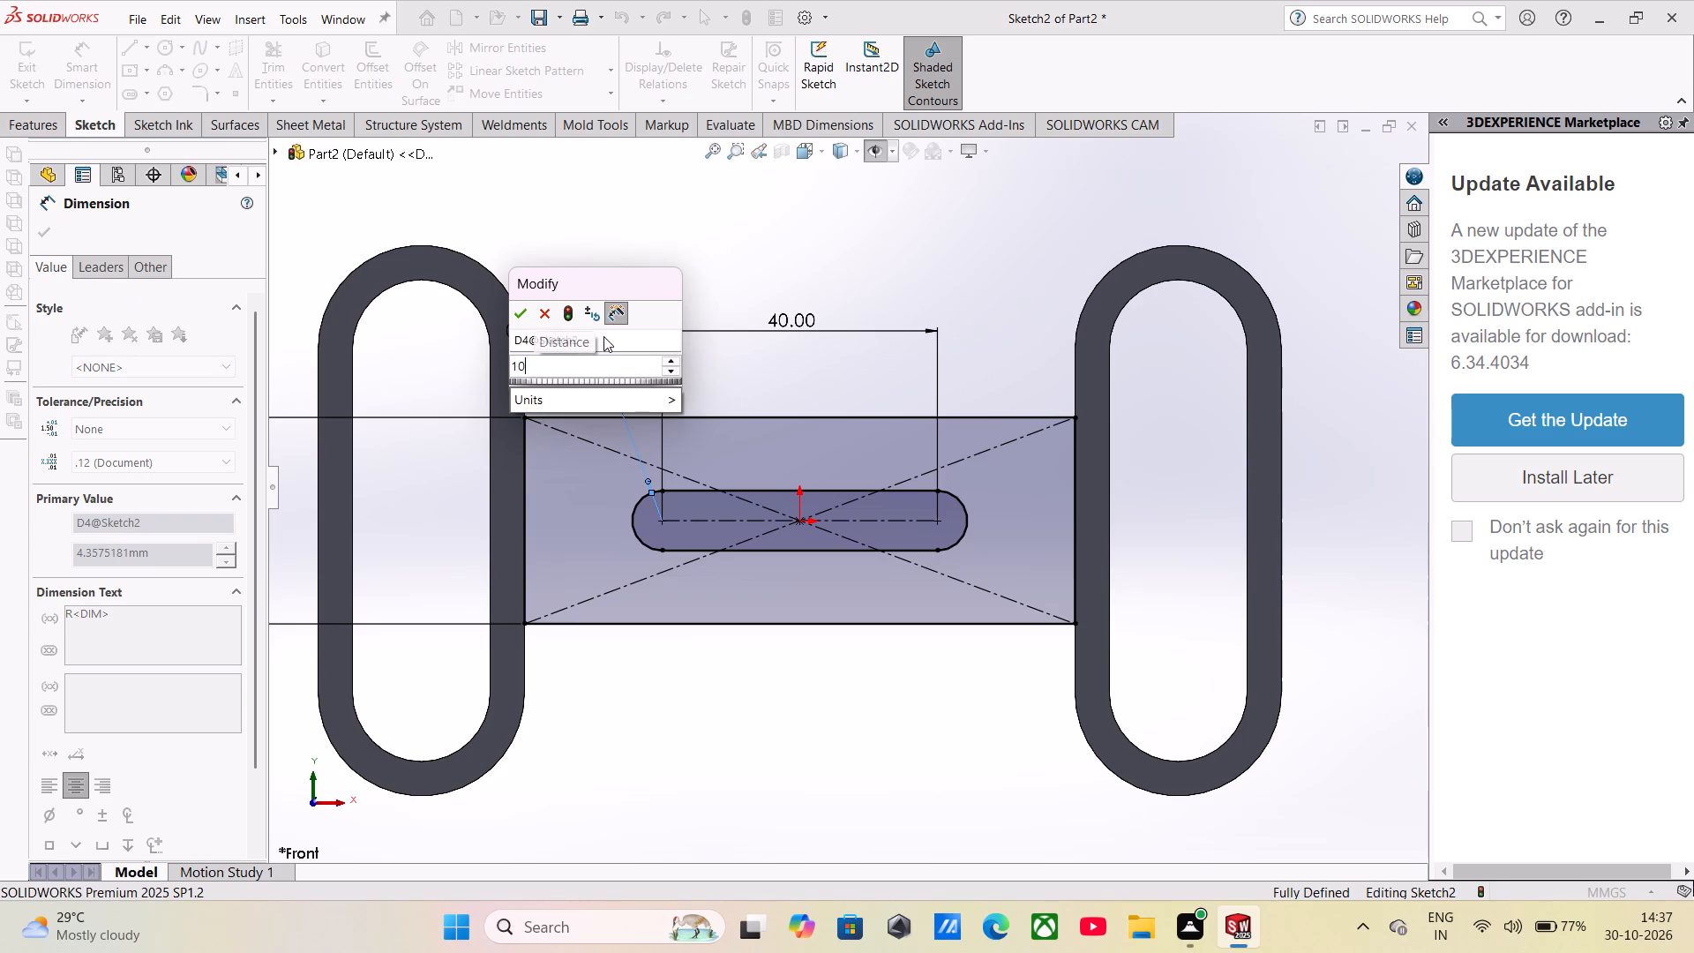
{"action": "key", "text": "Return"}
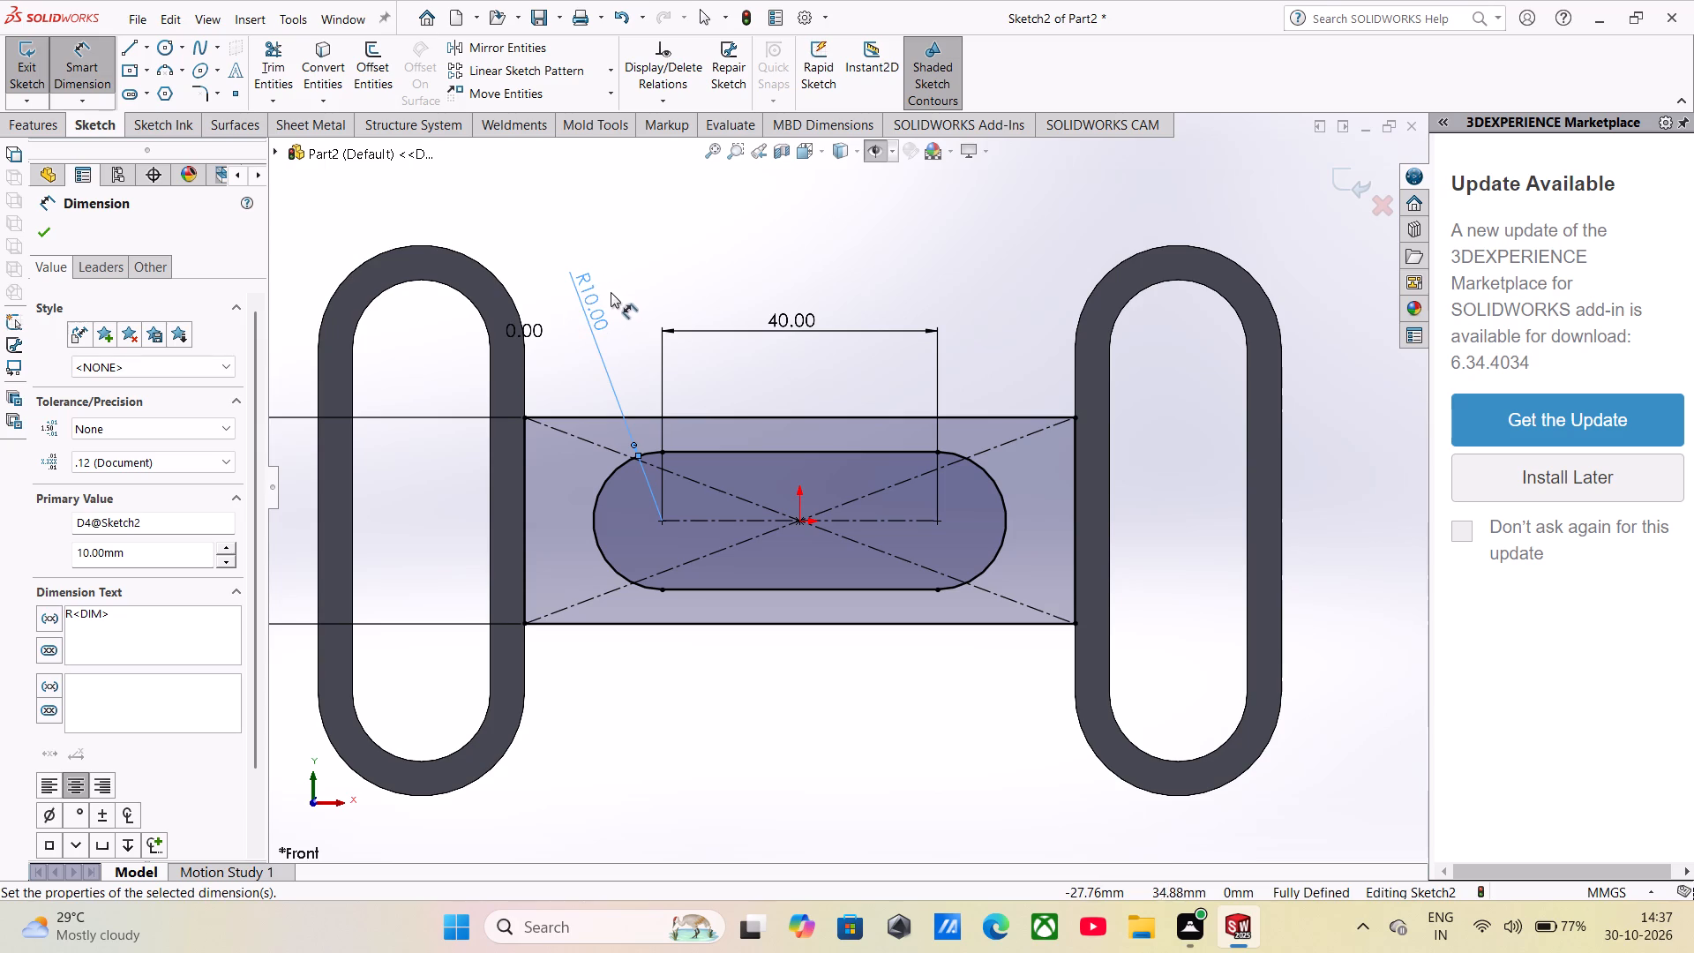
Change the horizontal slot's end arc radius to 5 mm.
{"action": "double_click", "coordinate": [596, 306]}
{"action": "double_click", "coordinate": [597, 307]}
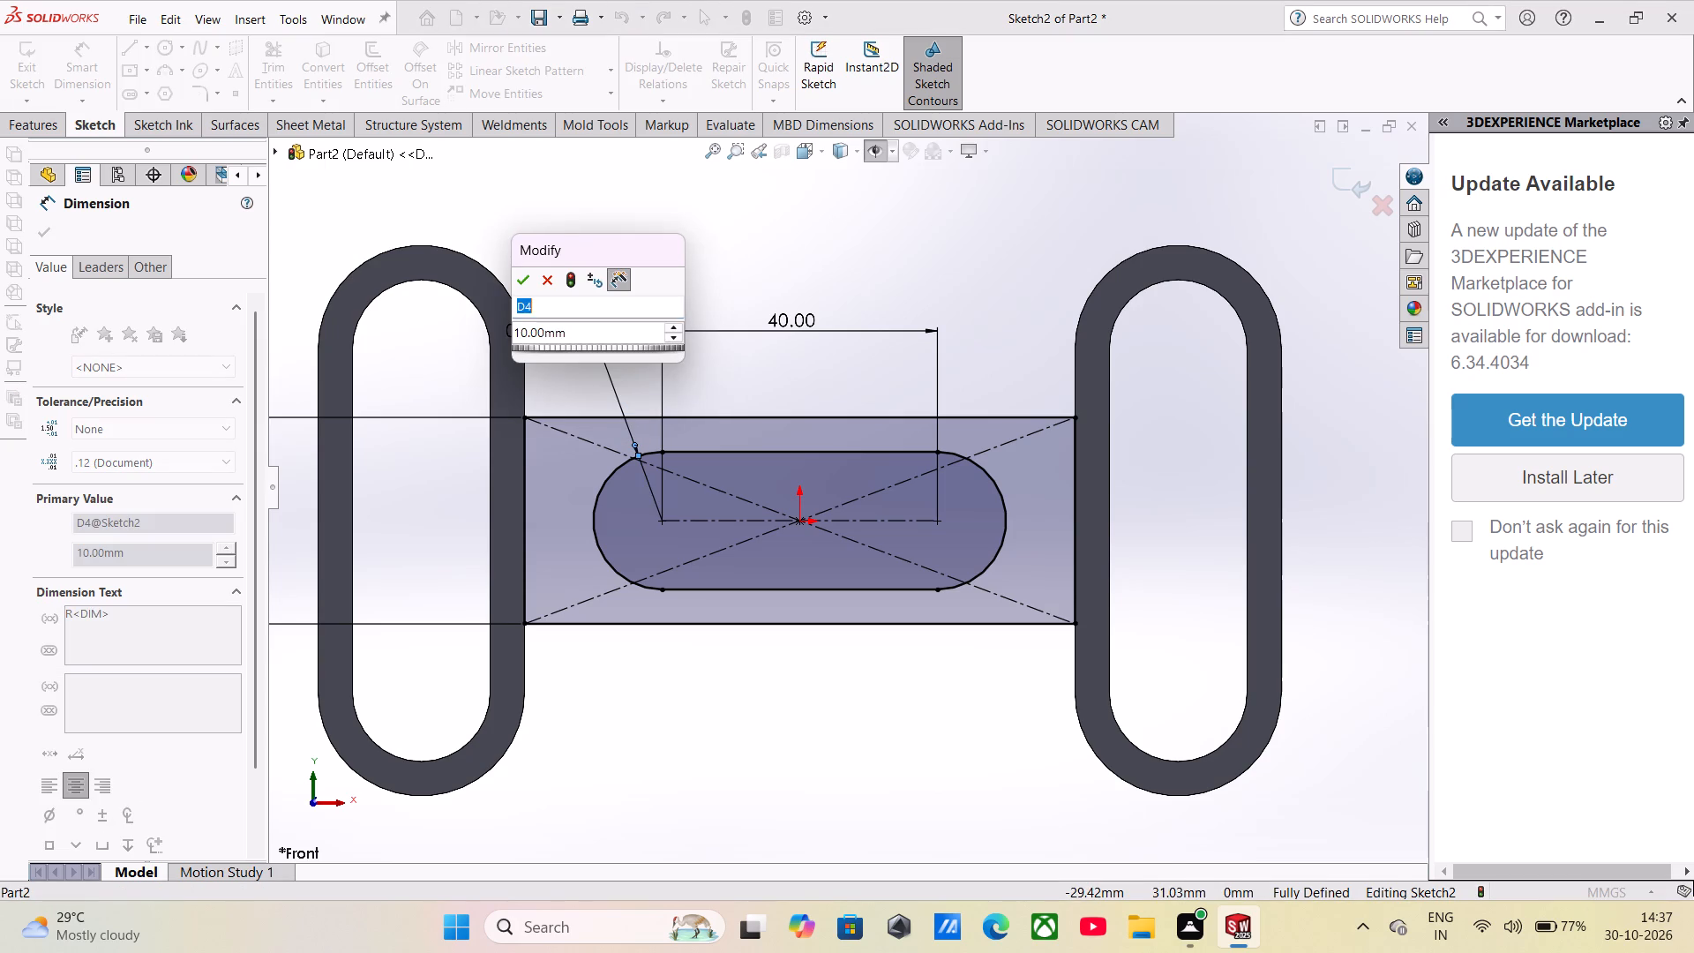
{"action": "left_click_drag", "start_coordinate": [594, 317], "coordinate": [543, 319]}
{"action": "left_click_drag", "start_coordinate": [566, 332], "coordinate": [540, 325]}
{"action": "key", "text": "5"}
{"action": "key", "text": "Return"}
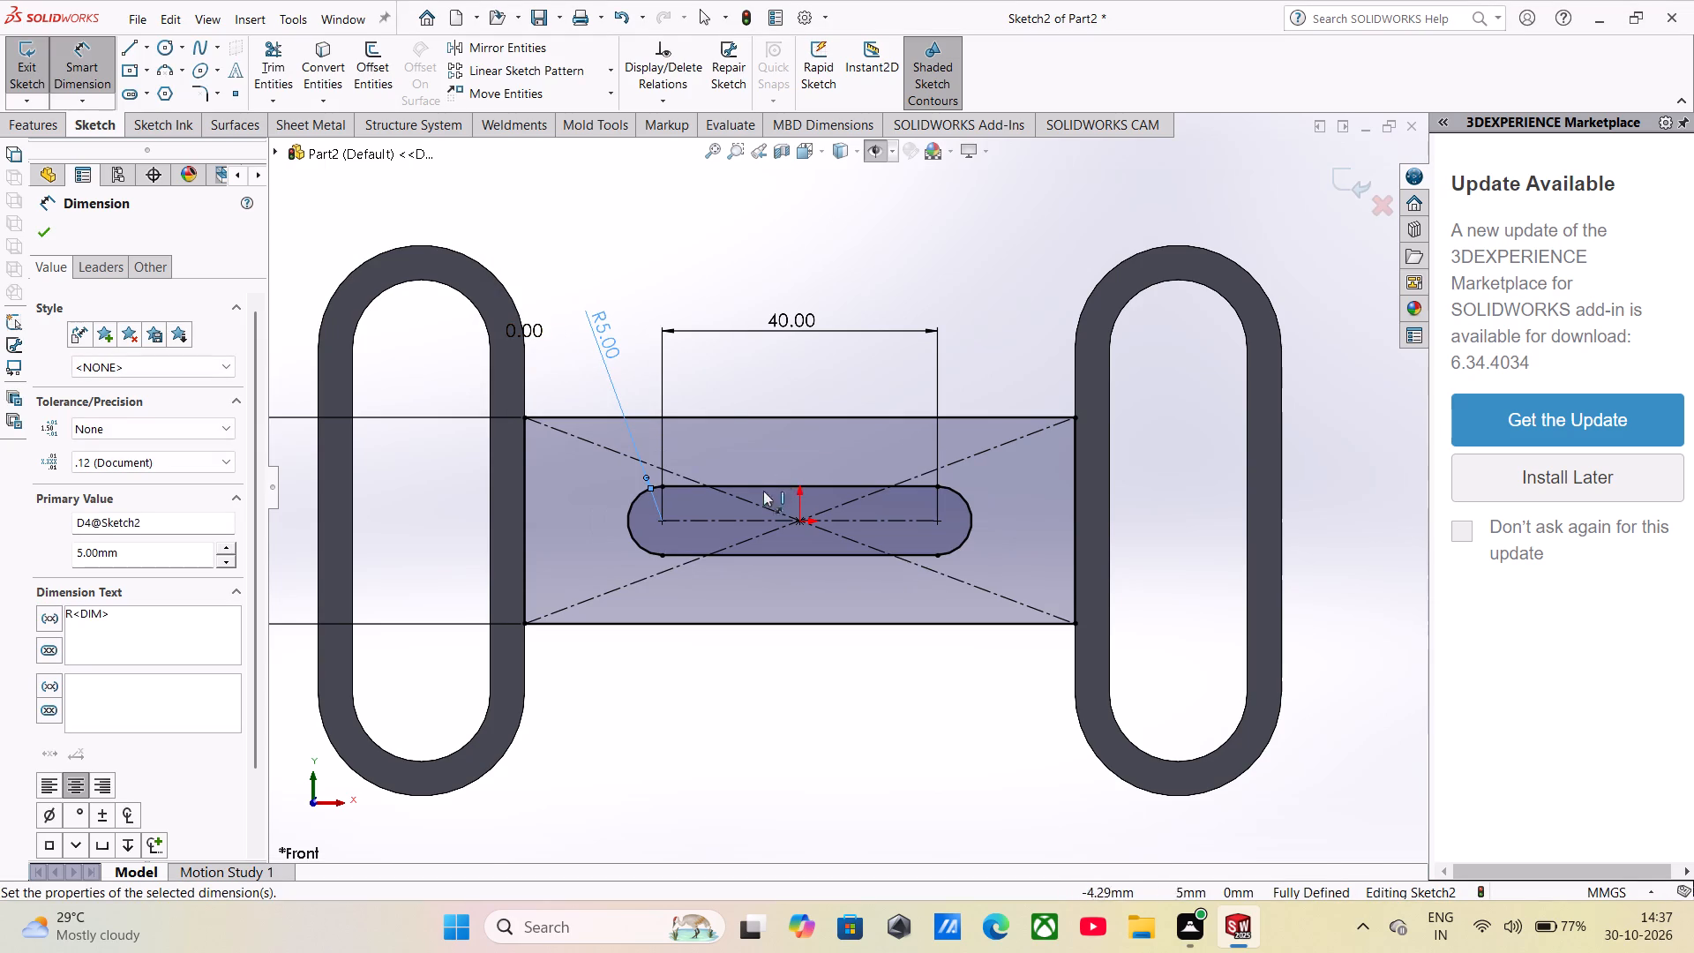
Delete the 0 mm dimension between the left ring and the rectangle.
{"action": "left_click", "coordinate": [548, 329]}
{"action": "key", "text": "Delete"}
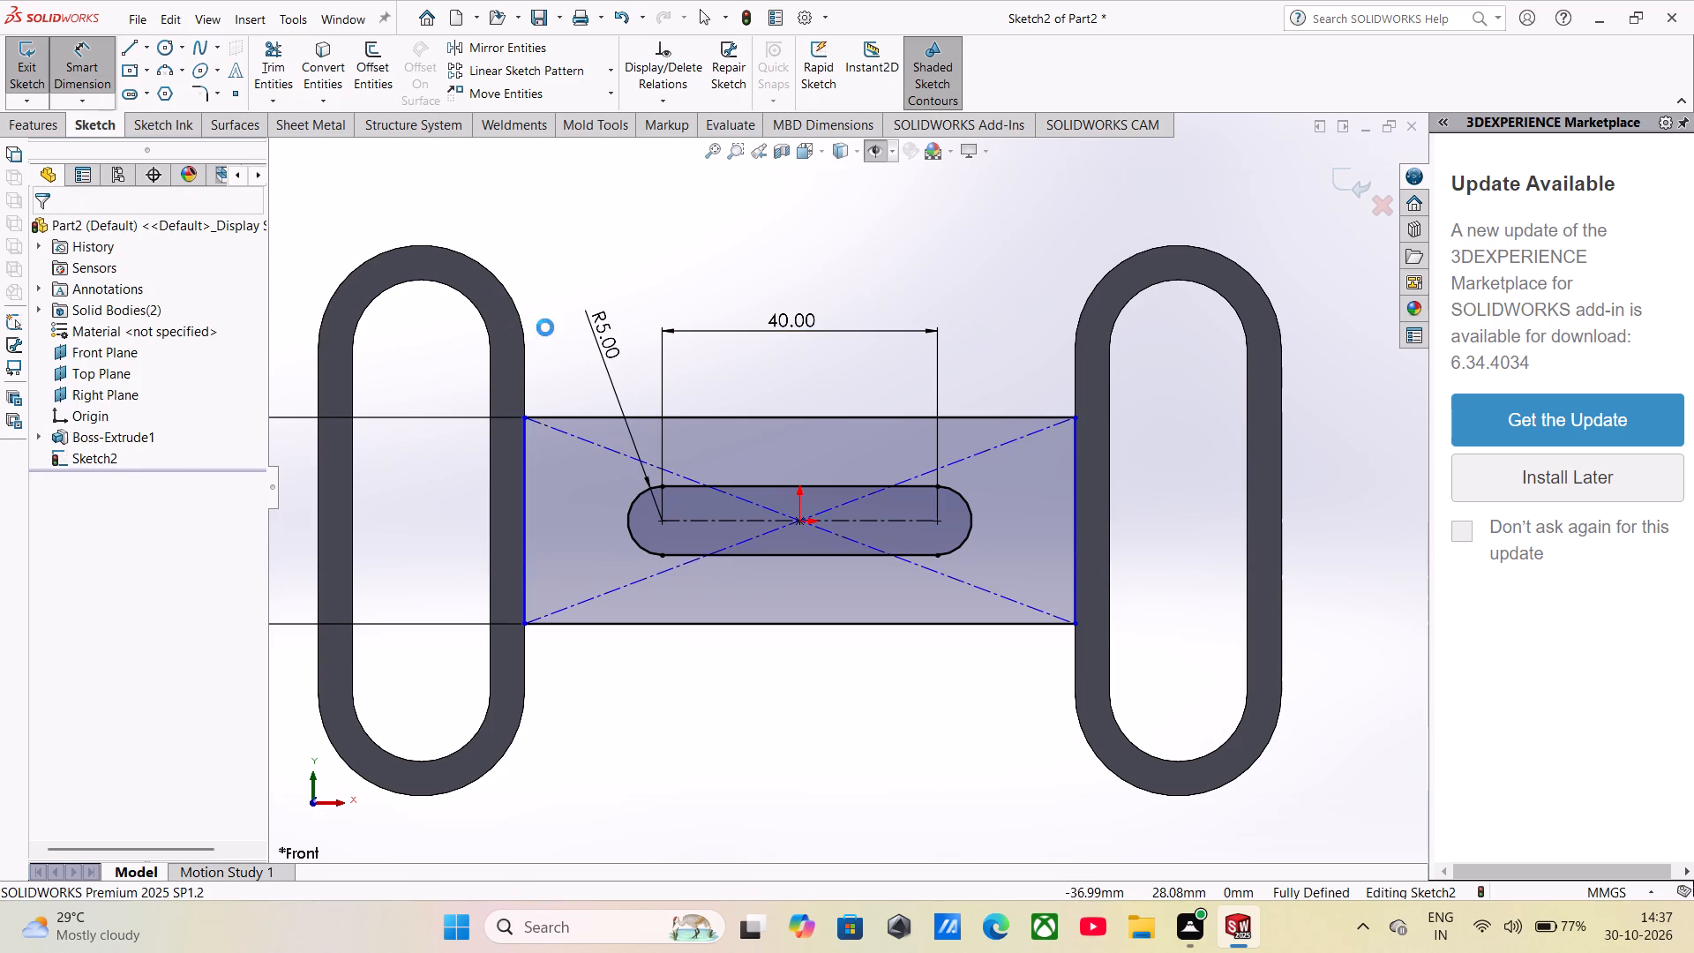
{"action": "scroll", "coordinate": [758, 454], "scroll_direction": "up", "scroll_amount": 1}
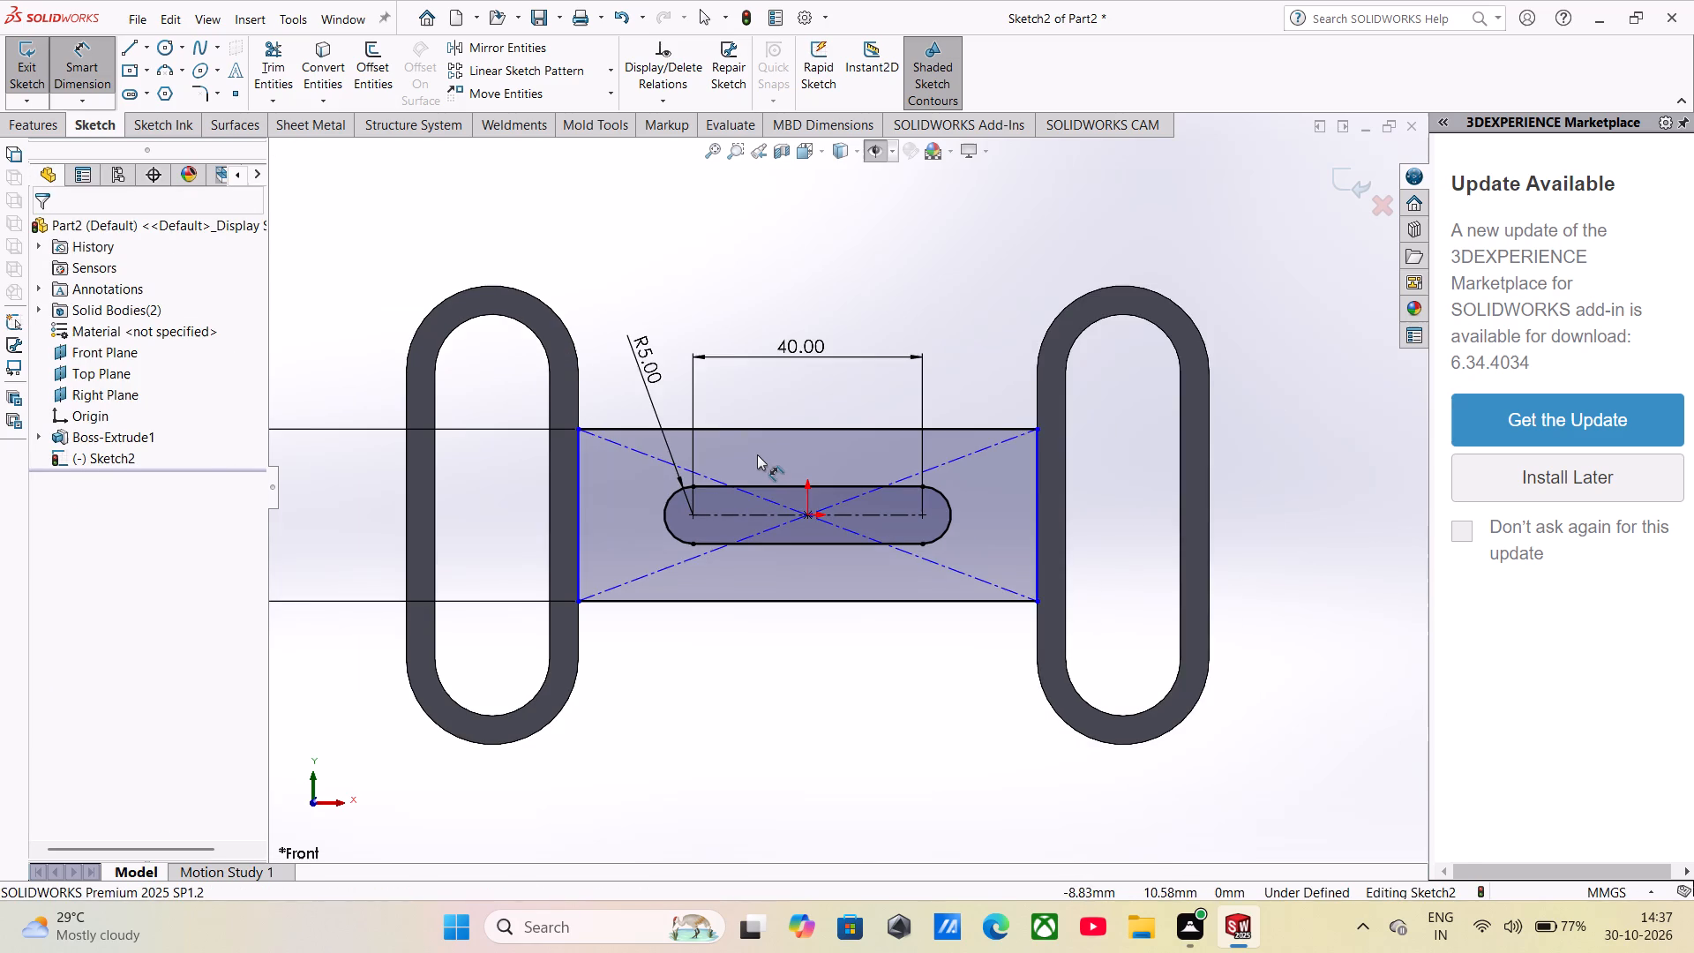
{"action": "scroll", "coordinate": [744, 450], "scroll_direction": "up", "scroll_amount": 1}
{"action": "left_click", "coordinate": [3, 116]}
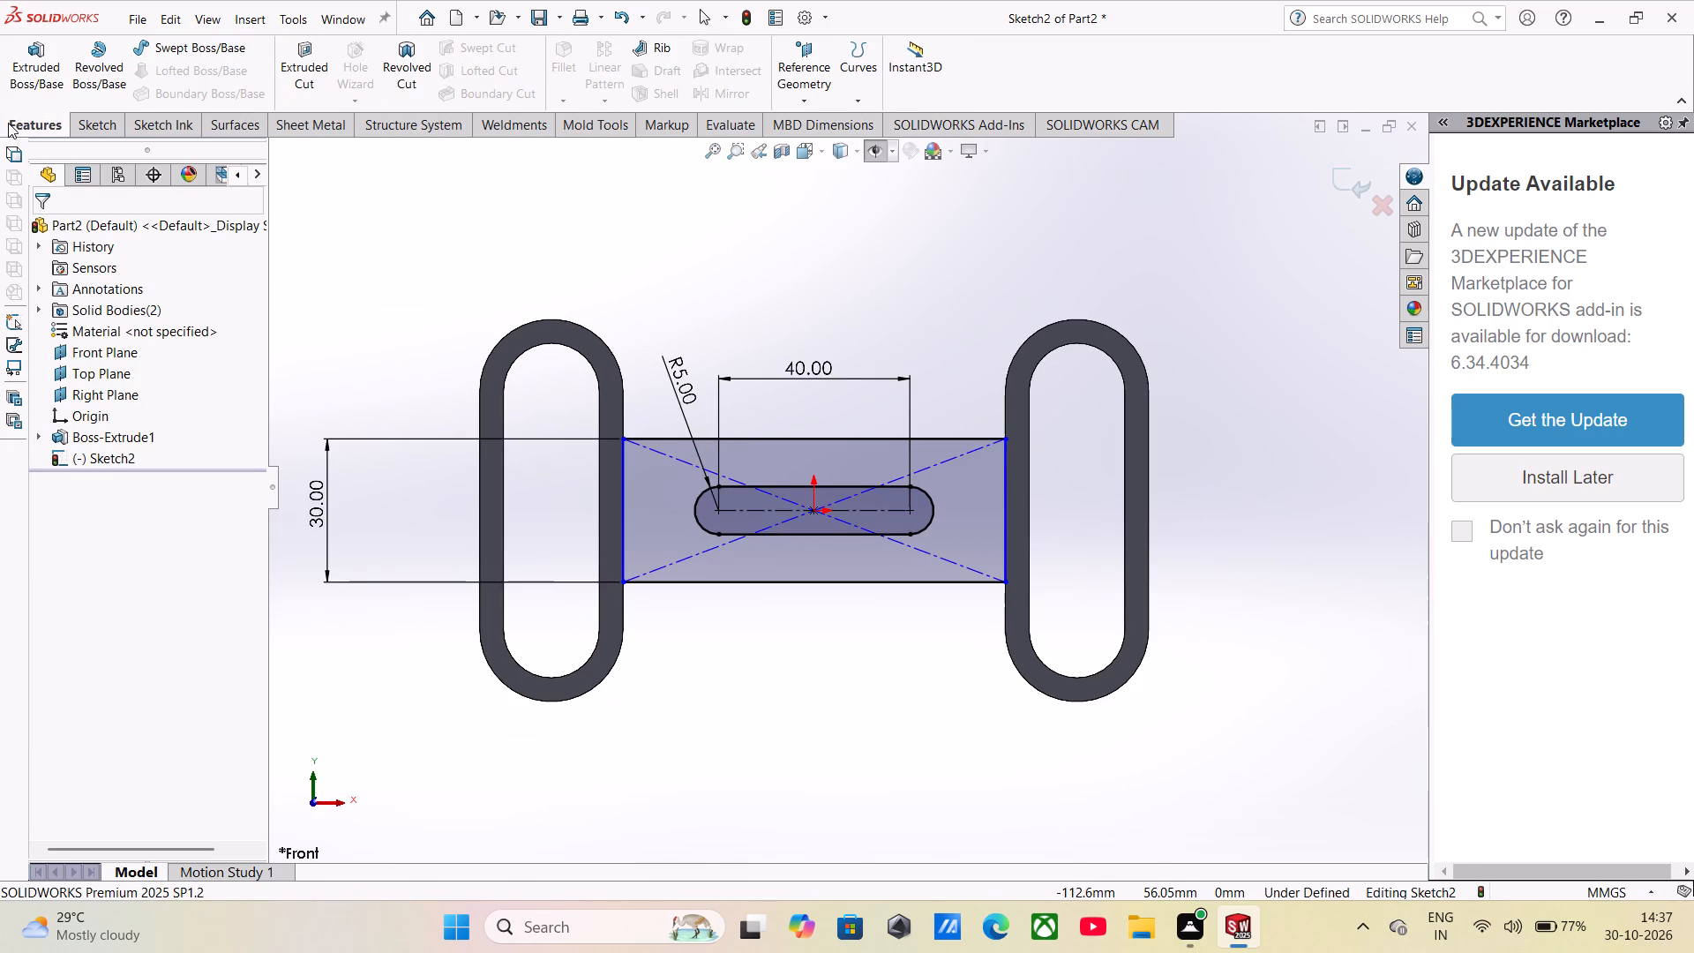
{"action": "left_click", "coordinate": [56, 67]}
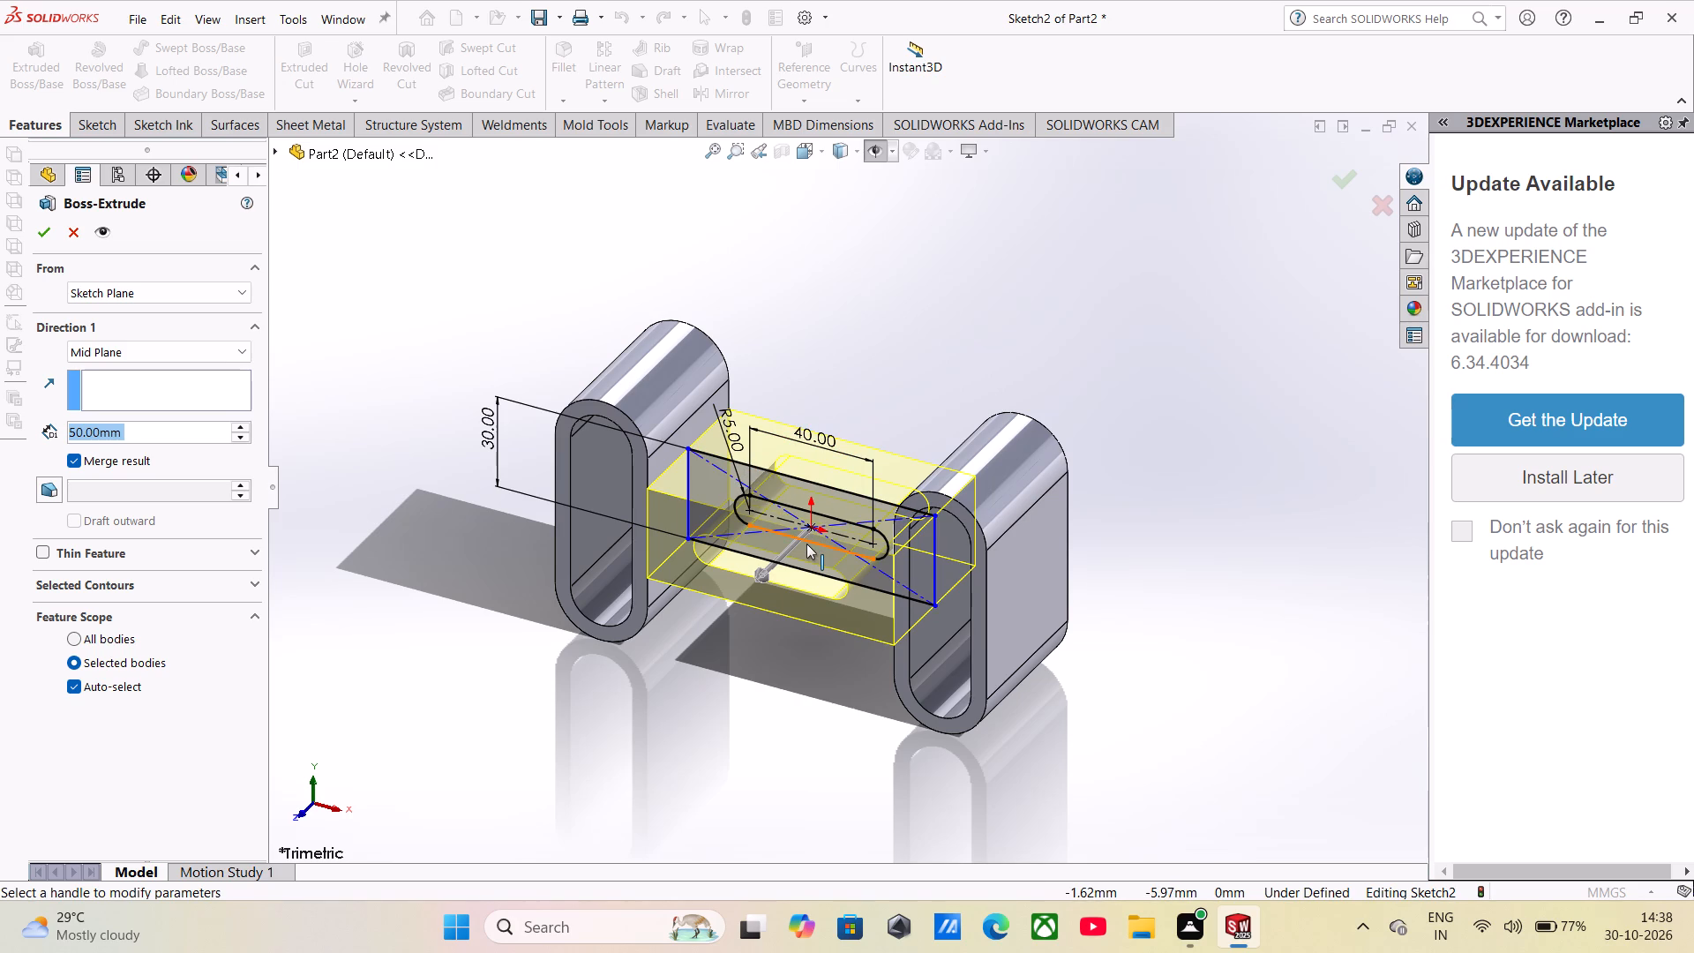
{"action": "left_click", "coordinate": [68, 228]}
Extrude the slotted central web sketch 40 mm as a mid-plane boss, merged with the two rings.
{"action": "middle_click_drag", "start_coordinate": [1008, 527], "coordinate": [1009, 526]}
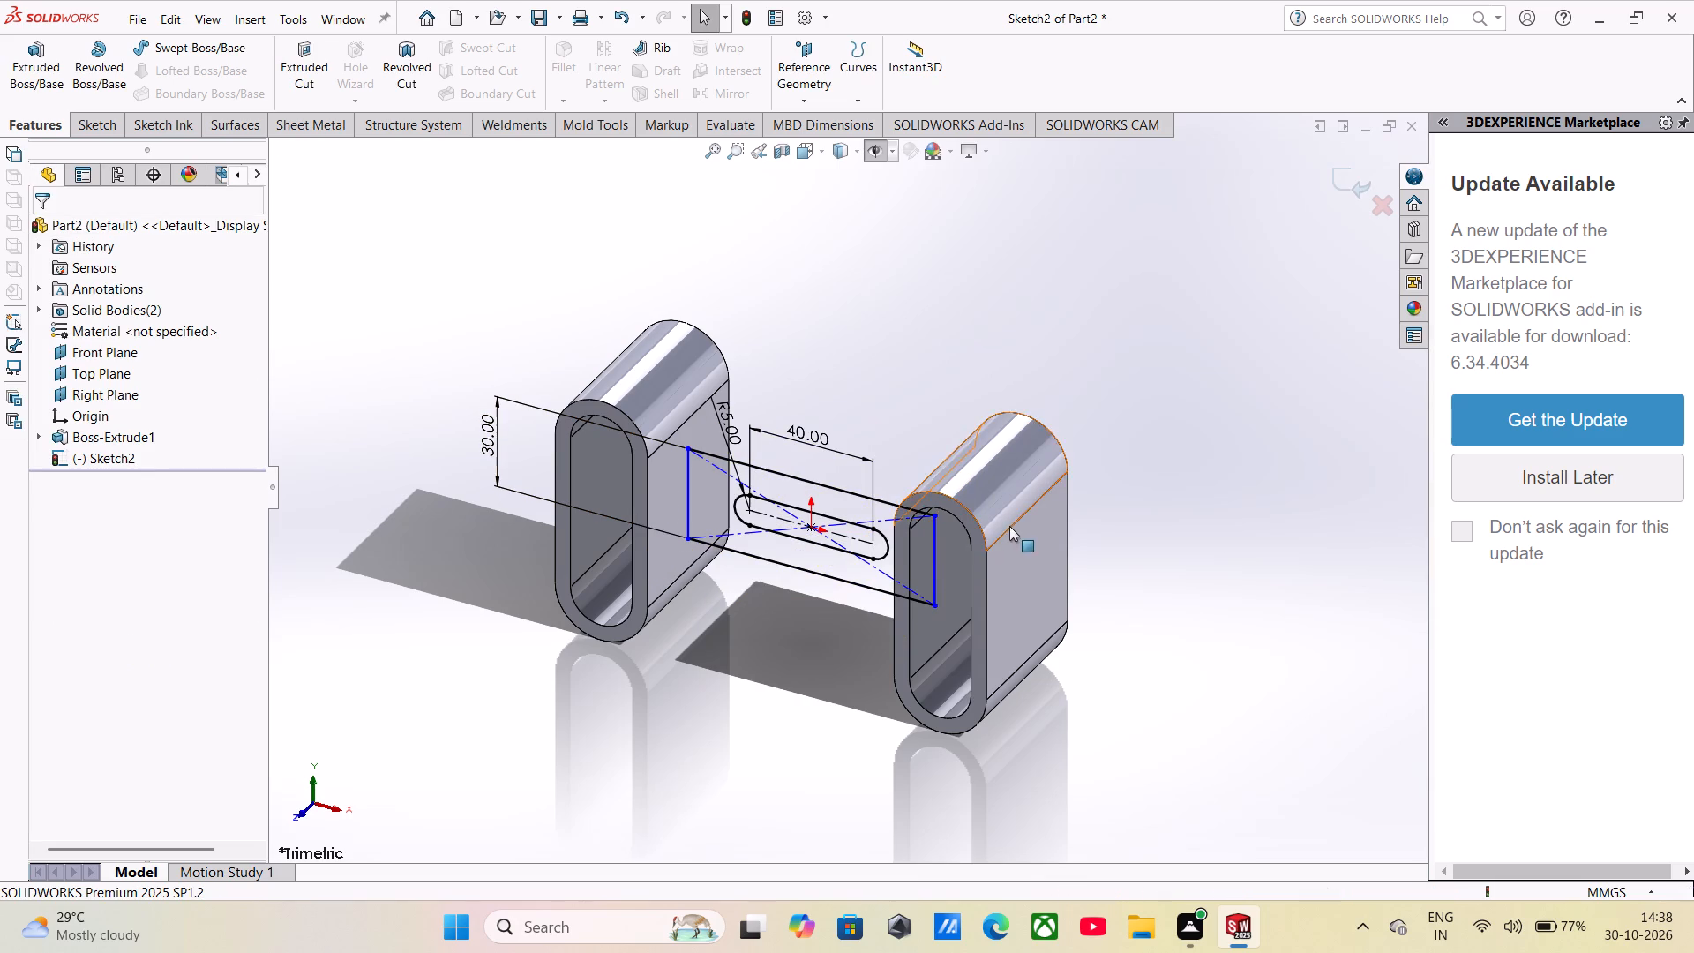
{"action": "middle_click_drag", "start_coordinate": [1009, 526], "coordinate": [1015, 451]}
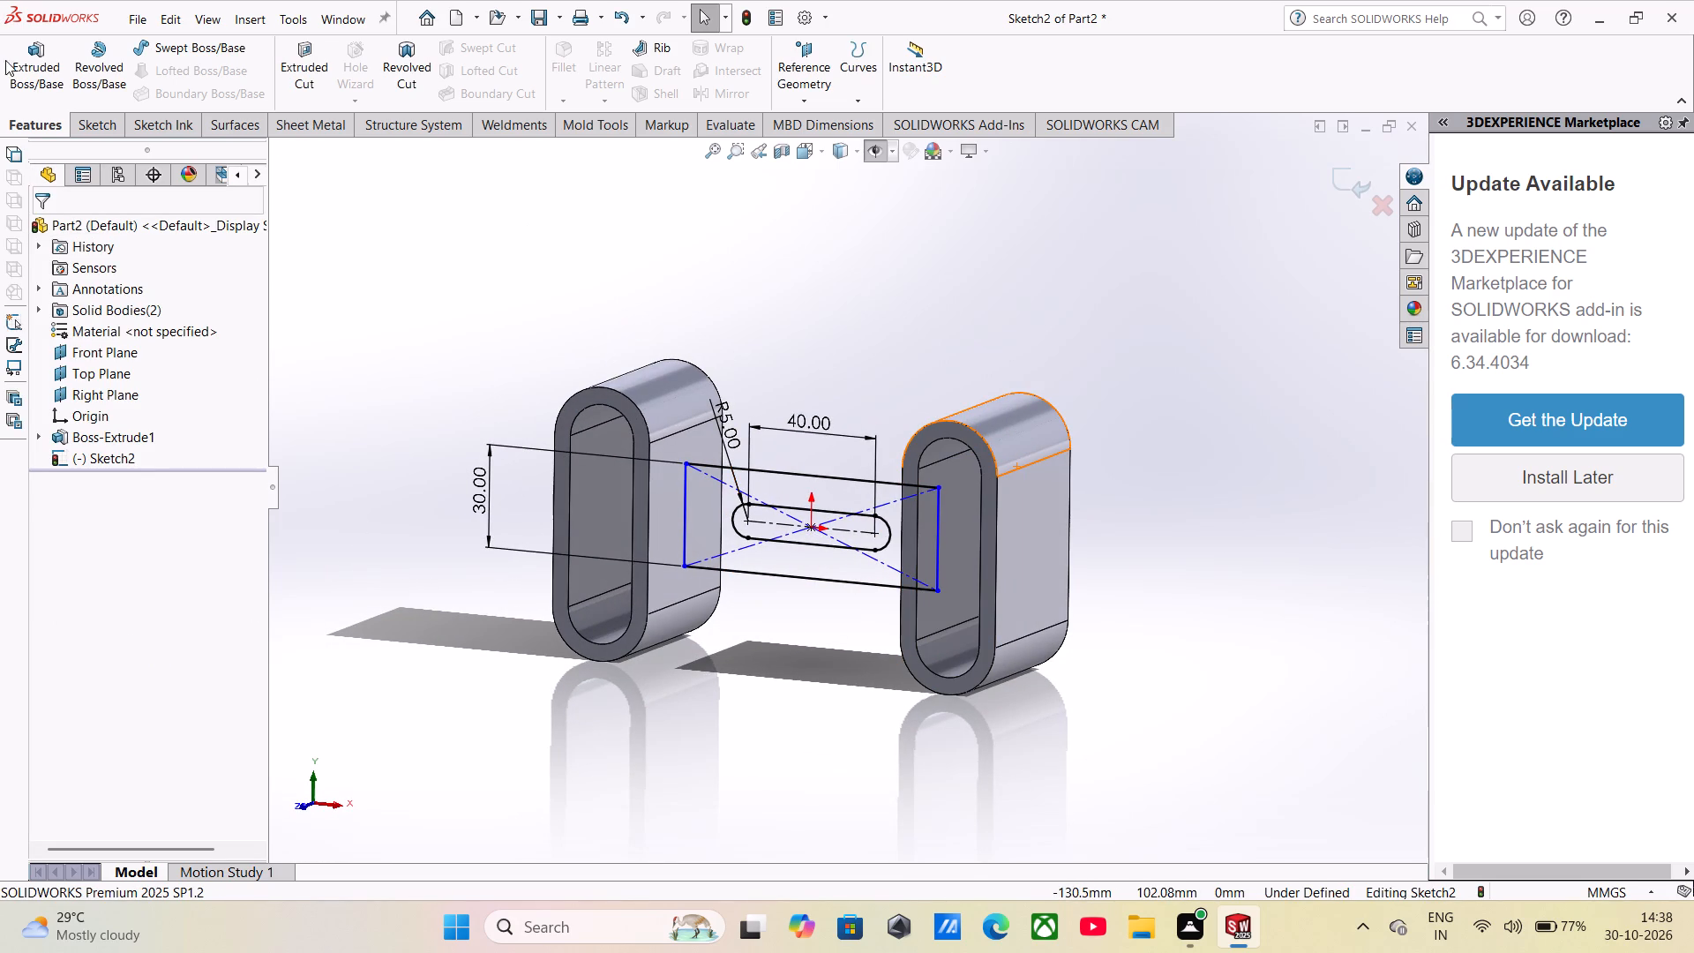
{"action": "left_click", "coordinate": [22, 75]}
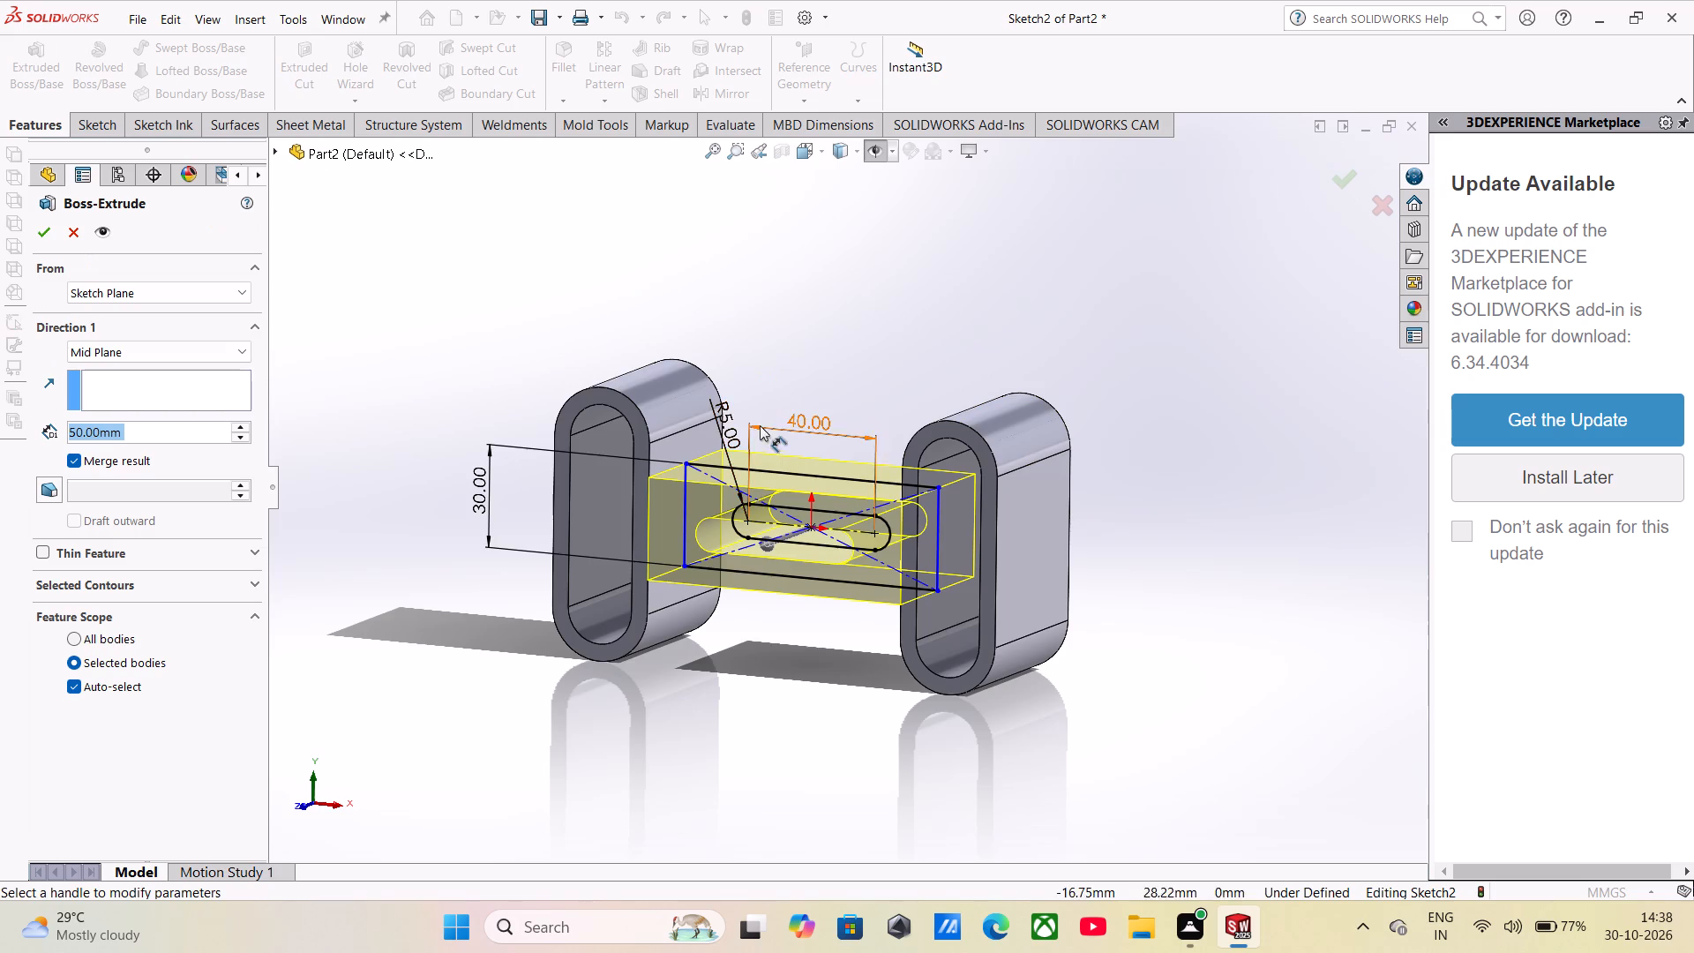
{"action": "middle_click_drag", "start_coordinate": [762, 410], "coordinate": [752, 514]}
{"action": "scroll", "coordinate": [751, 514], "scroll_direction": "down", "scroll_amount": 1}
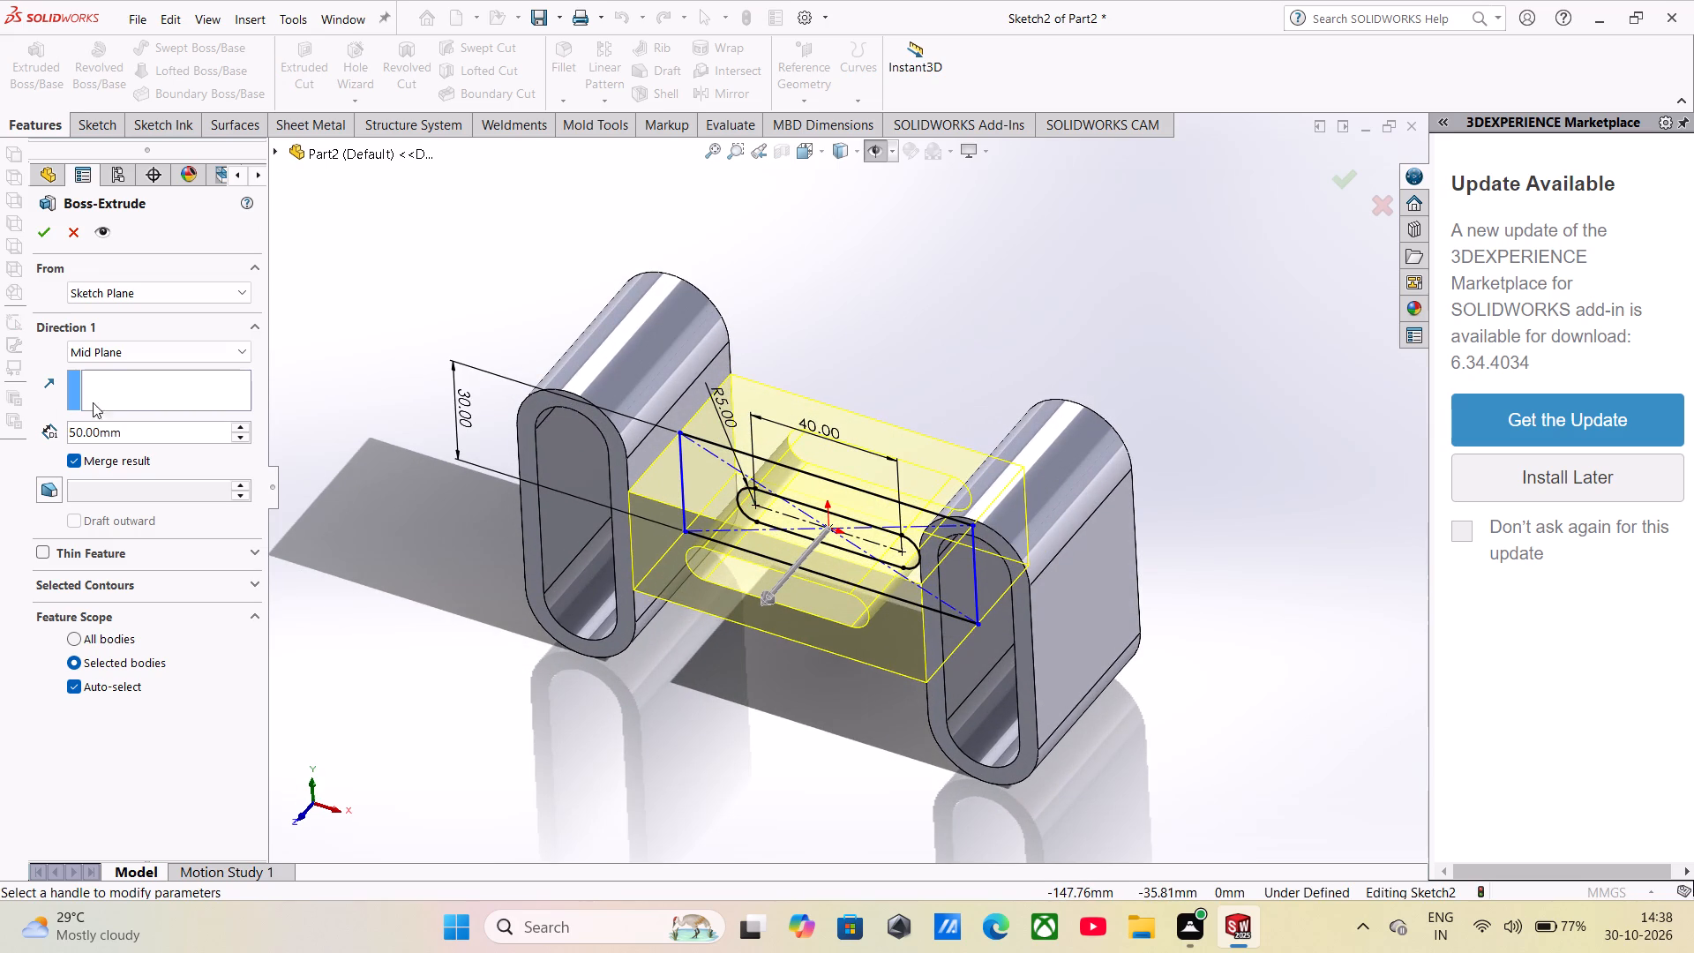
{"action": "left_click", "coordinate": [130, 432]}
{"action": "left_click_drag", "start_coordinate": [129, 431], "coordinate": [24, 436]}
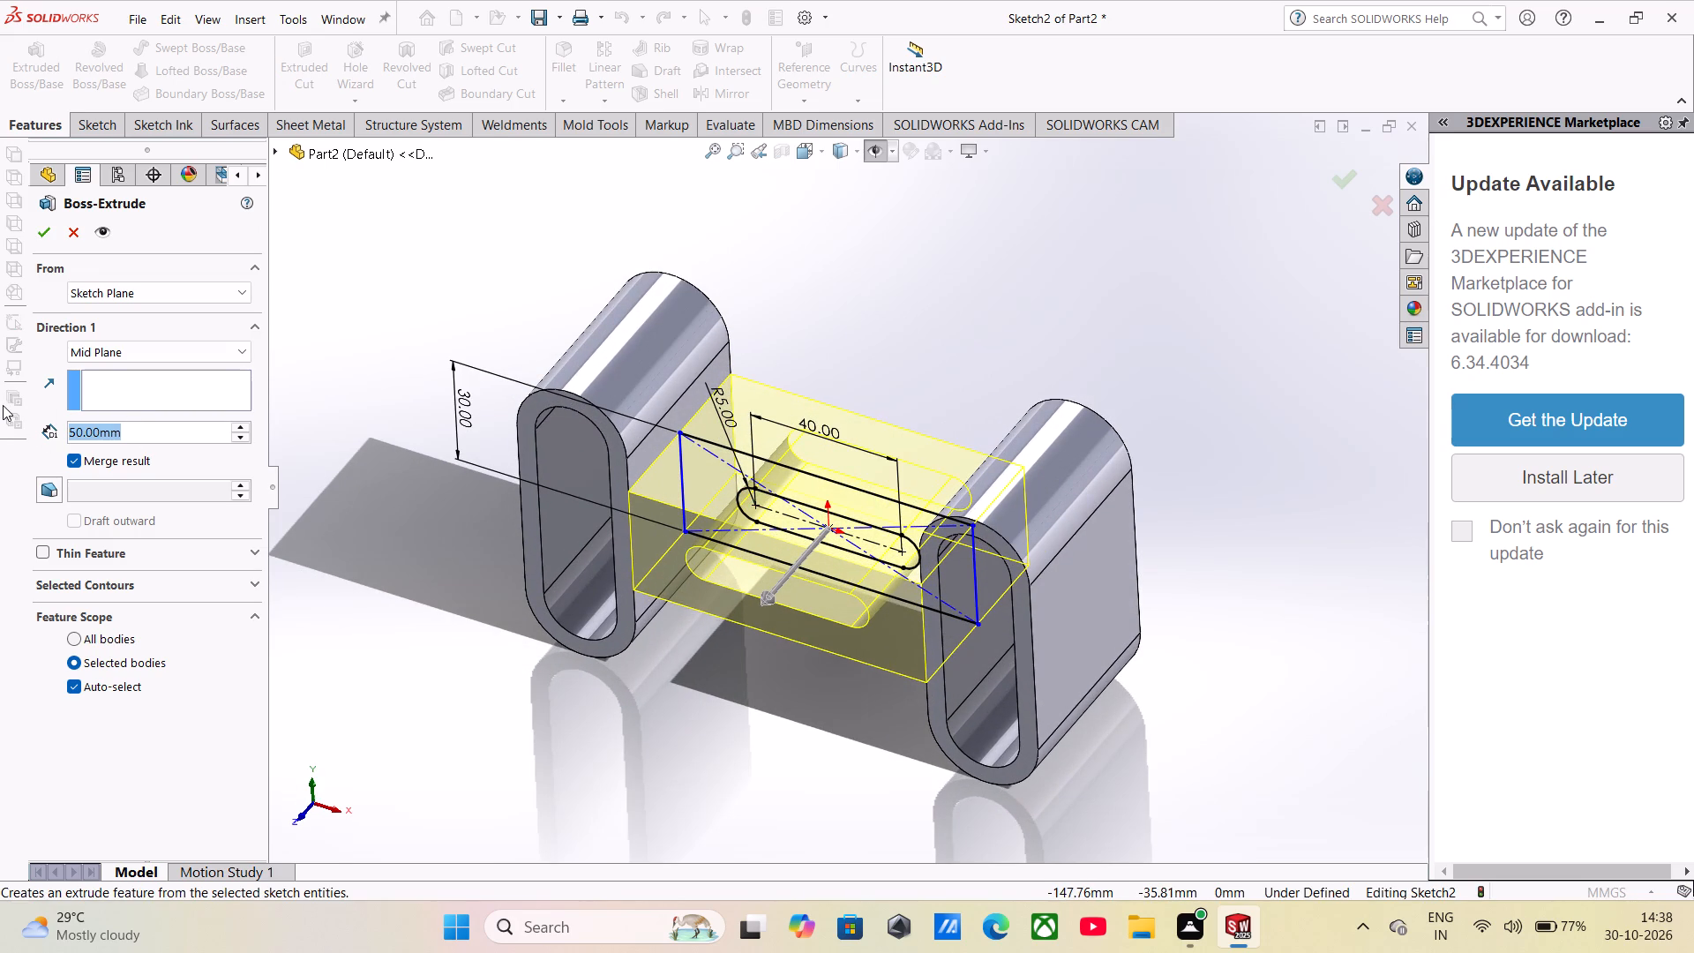
{"action": "type", "text": "40"}
{"action": "key", "text": "Return"}
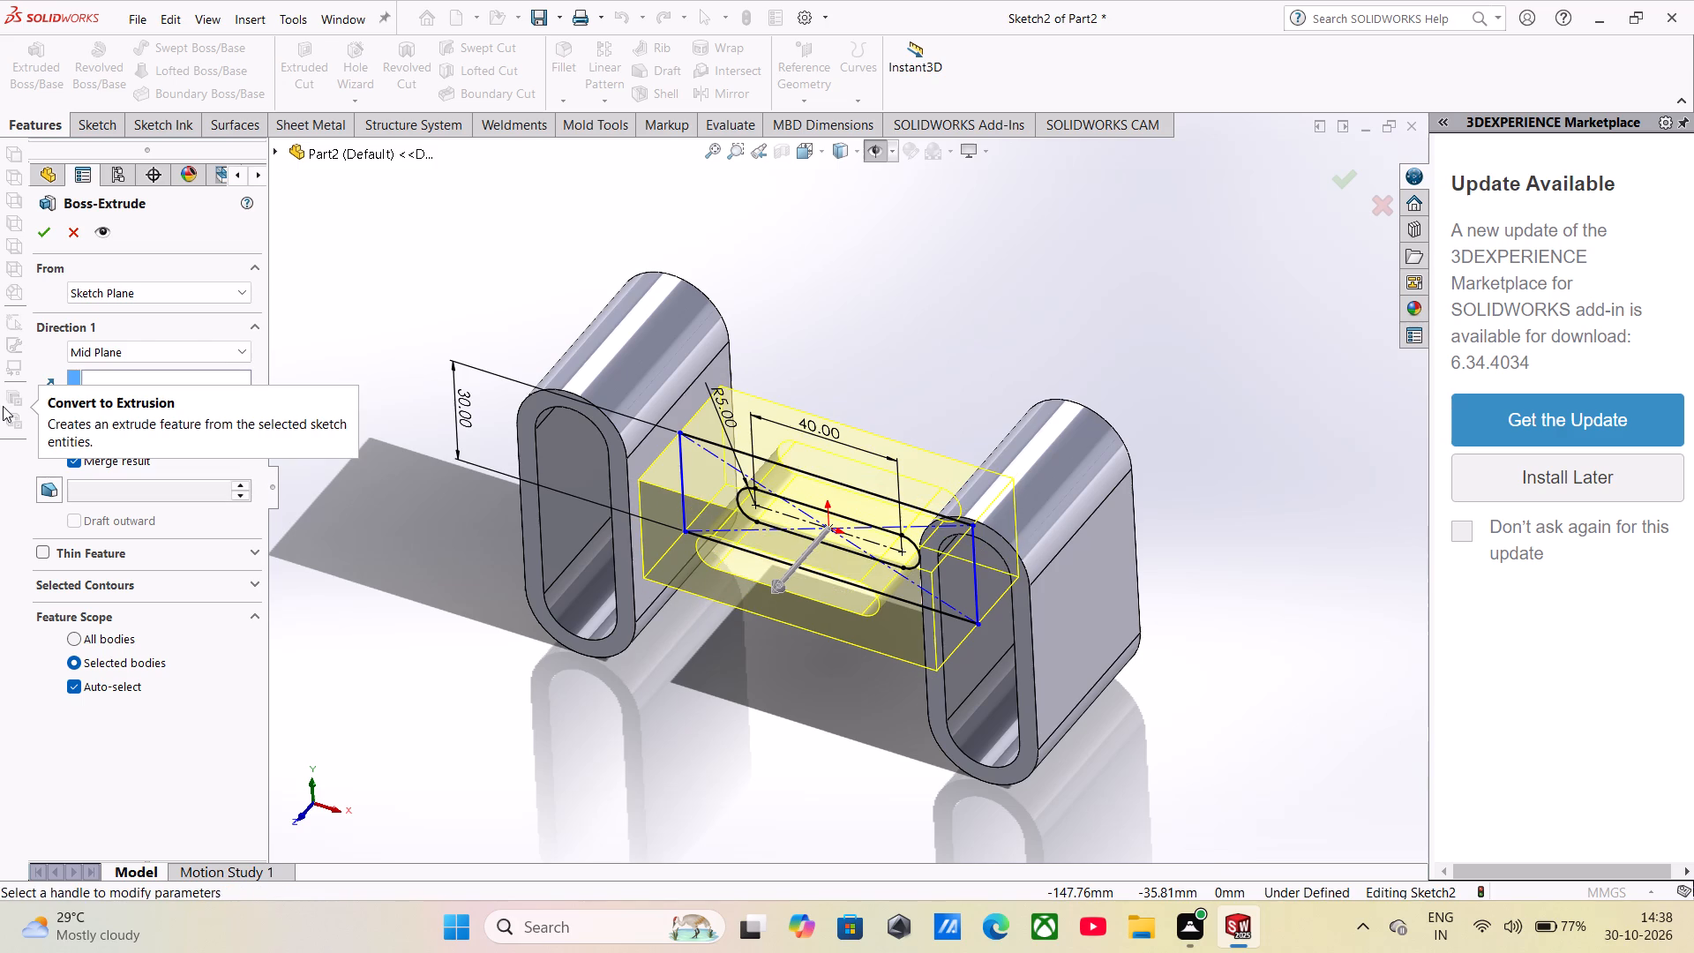
{"action": "left_click", "coordinate": [44, 235]}
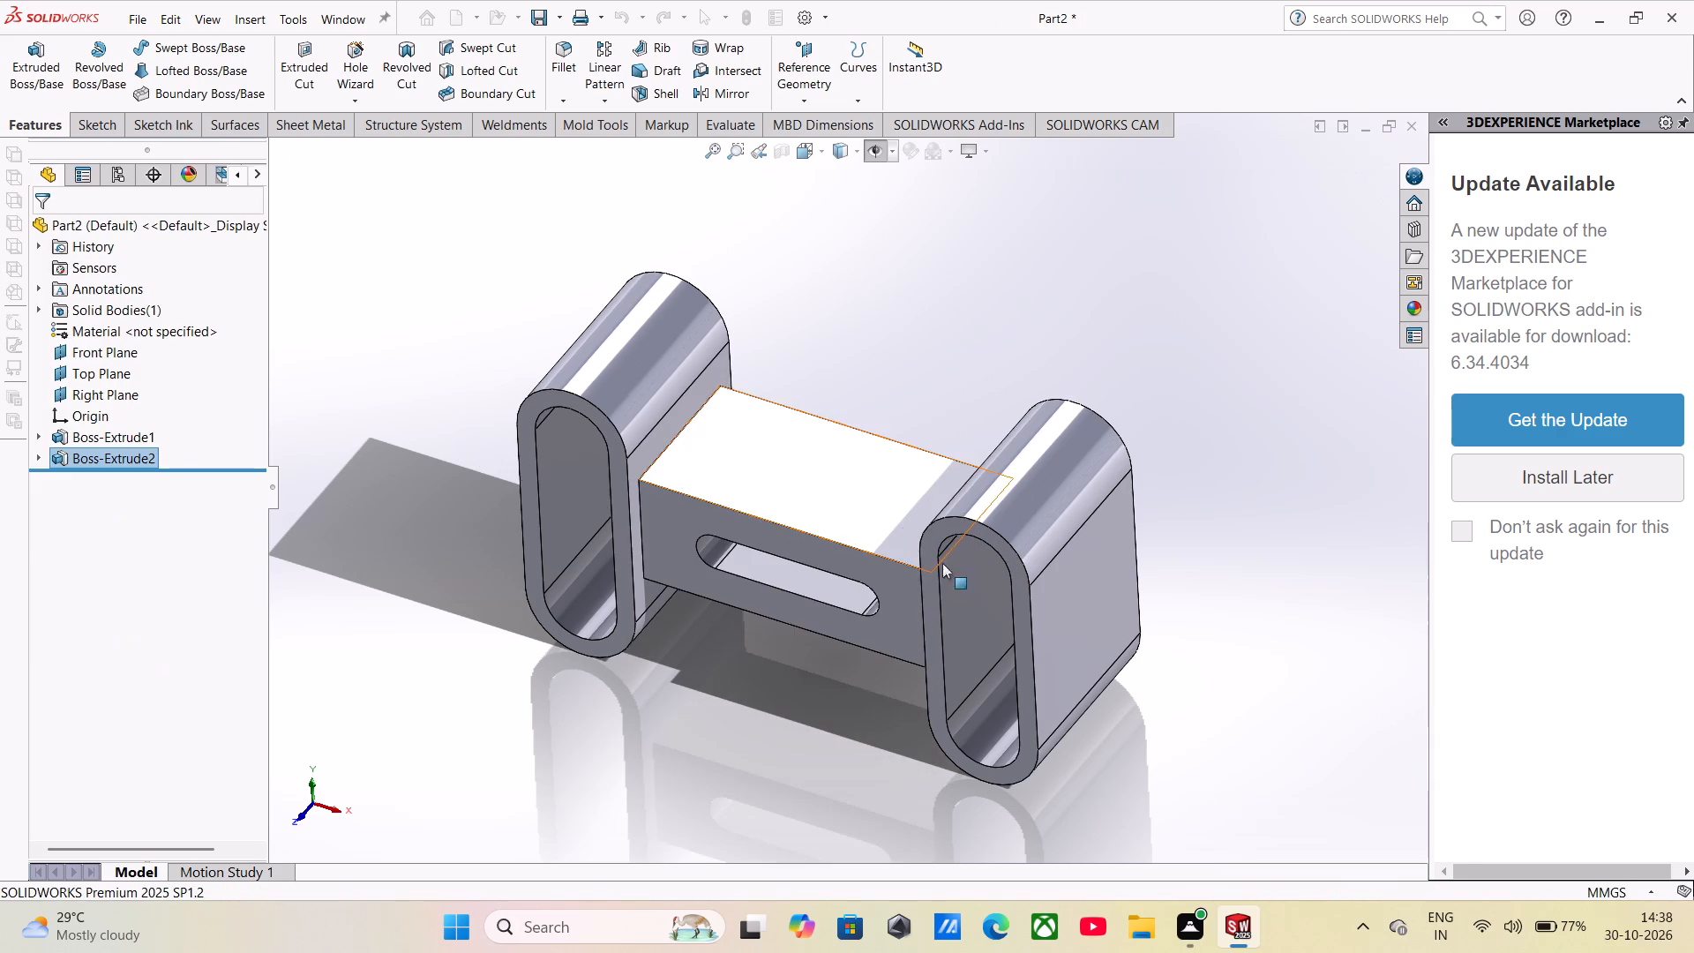
Start a sketch on the right ring's flat outer face and draw a circle of about 7.65 mm radius centred on the origin.
{"action": "scroll", "coordinate": [1007, 600], "scroll_direction": "up", "scroll_amount": 2}
{"action": "middle_click_drag", "start_coordinate": [1007, 599], "coordinate": [986, 518]}
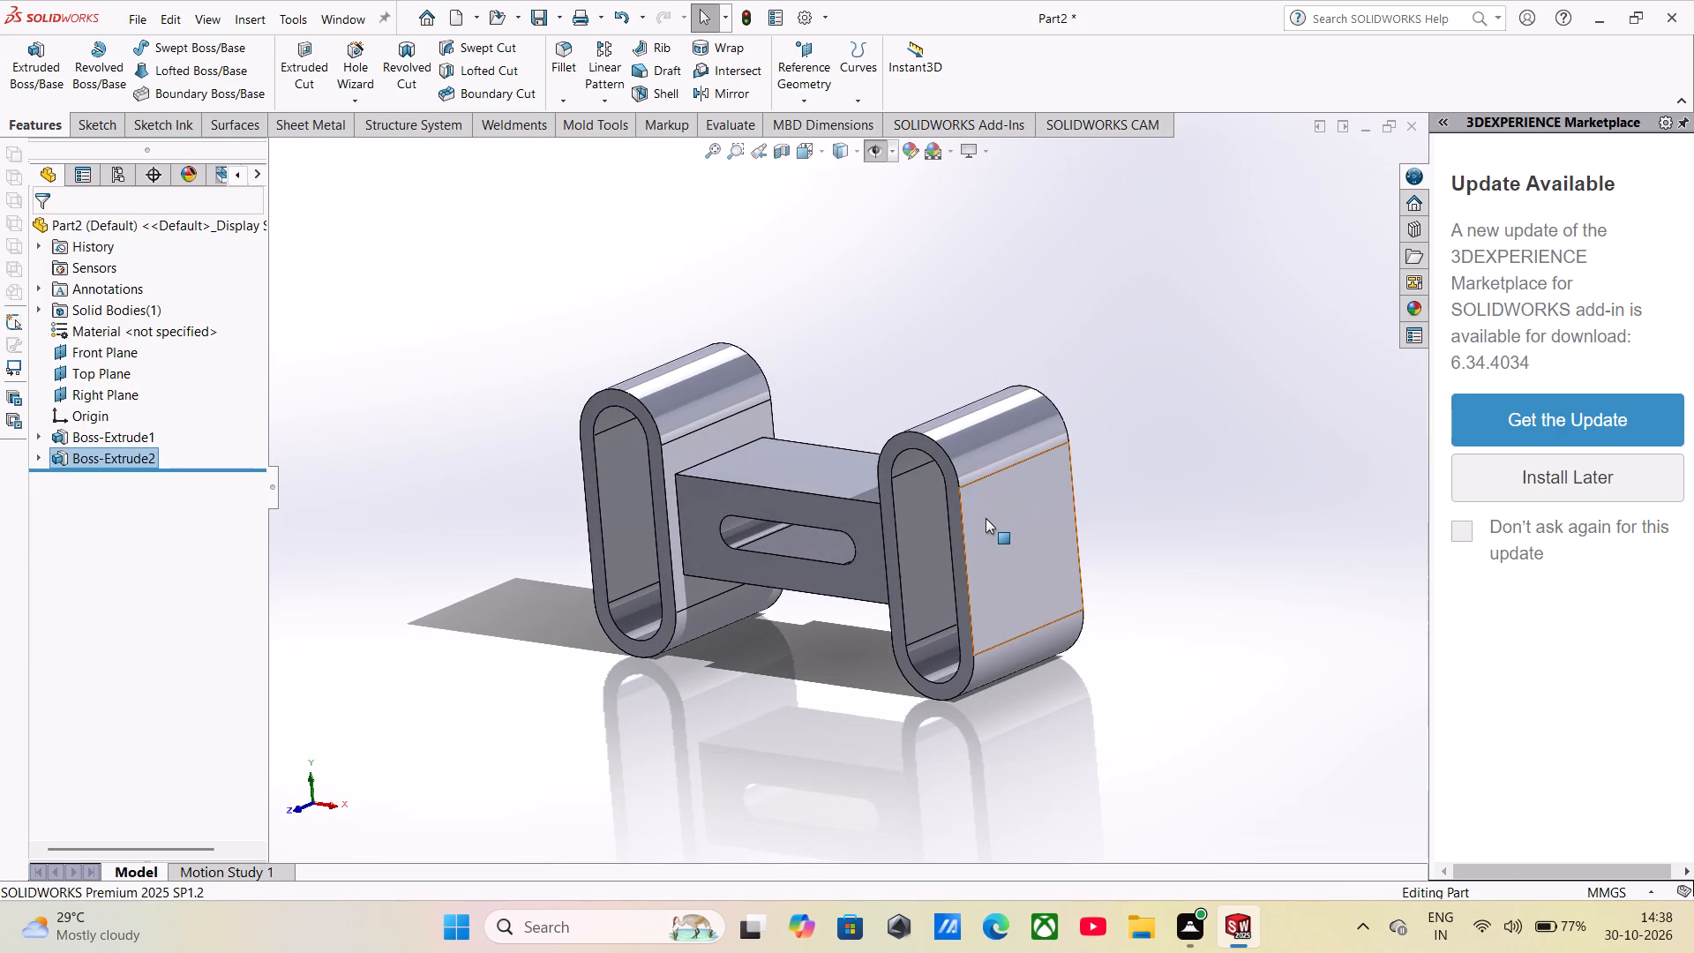
{"action": "middle_click", "coordinate": [988, 499]}
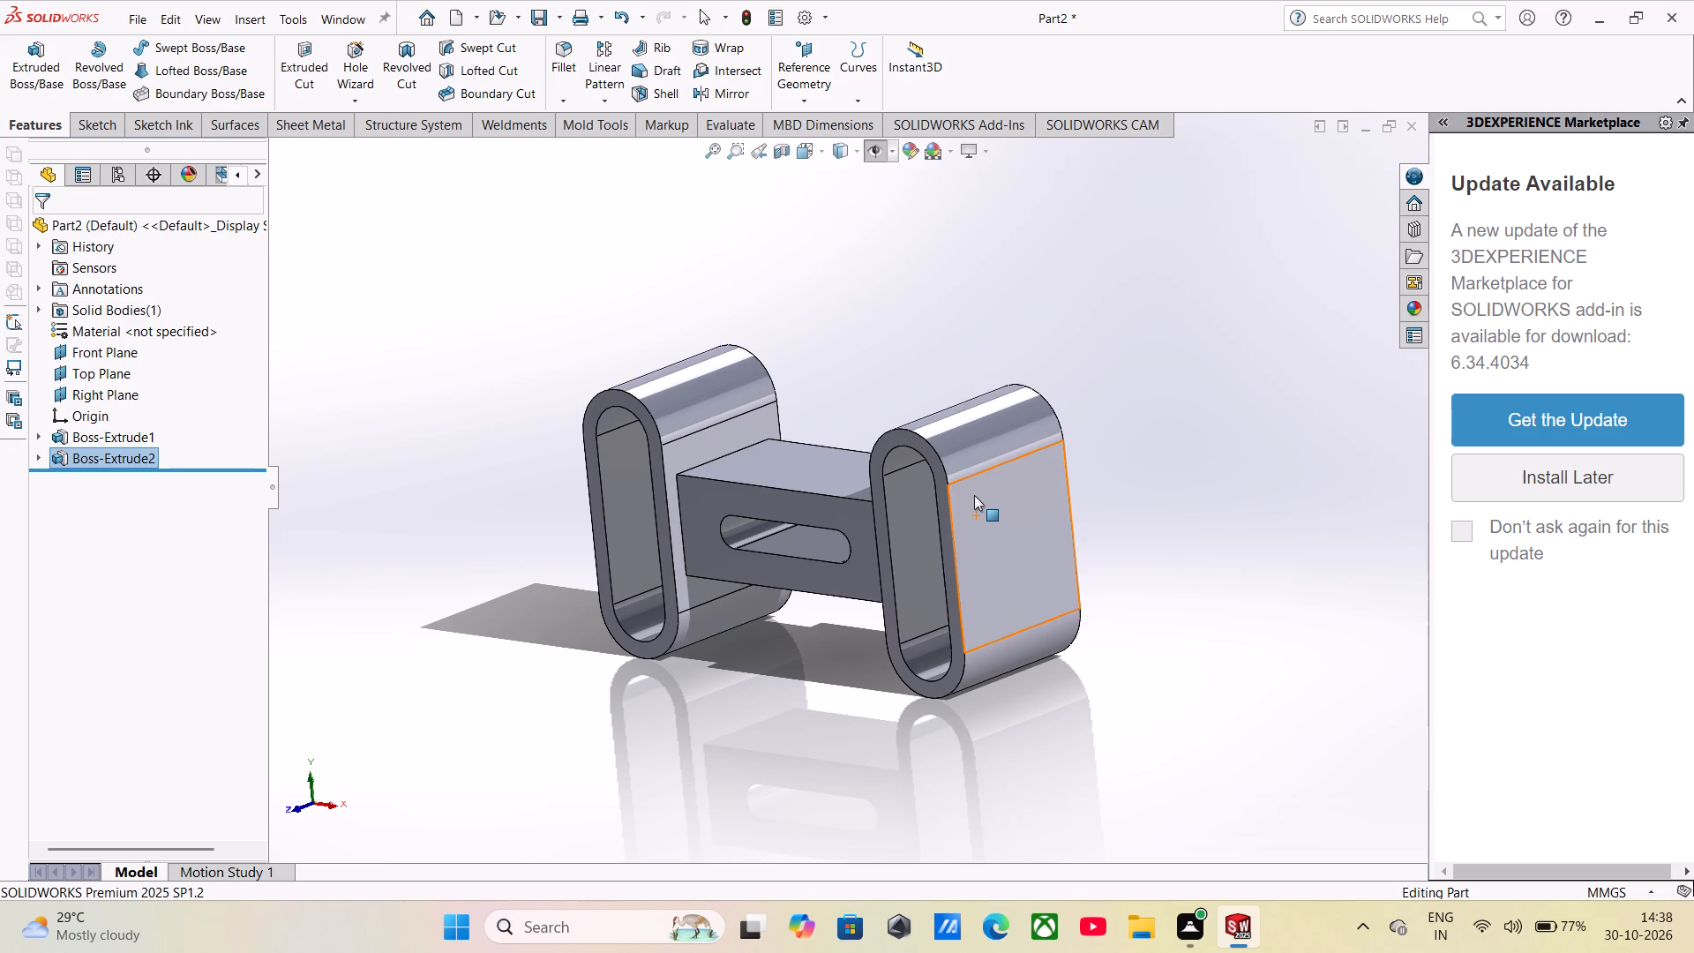
{"action": "left_click", "coordinate": [1002, 569]}
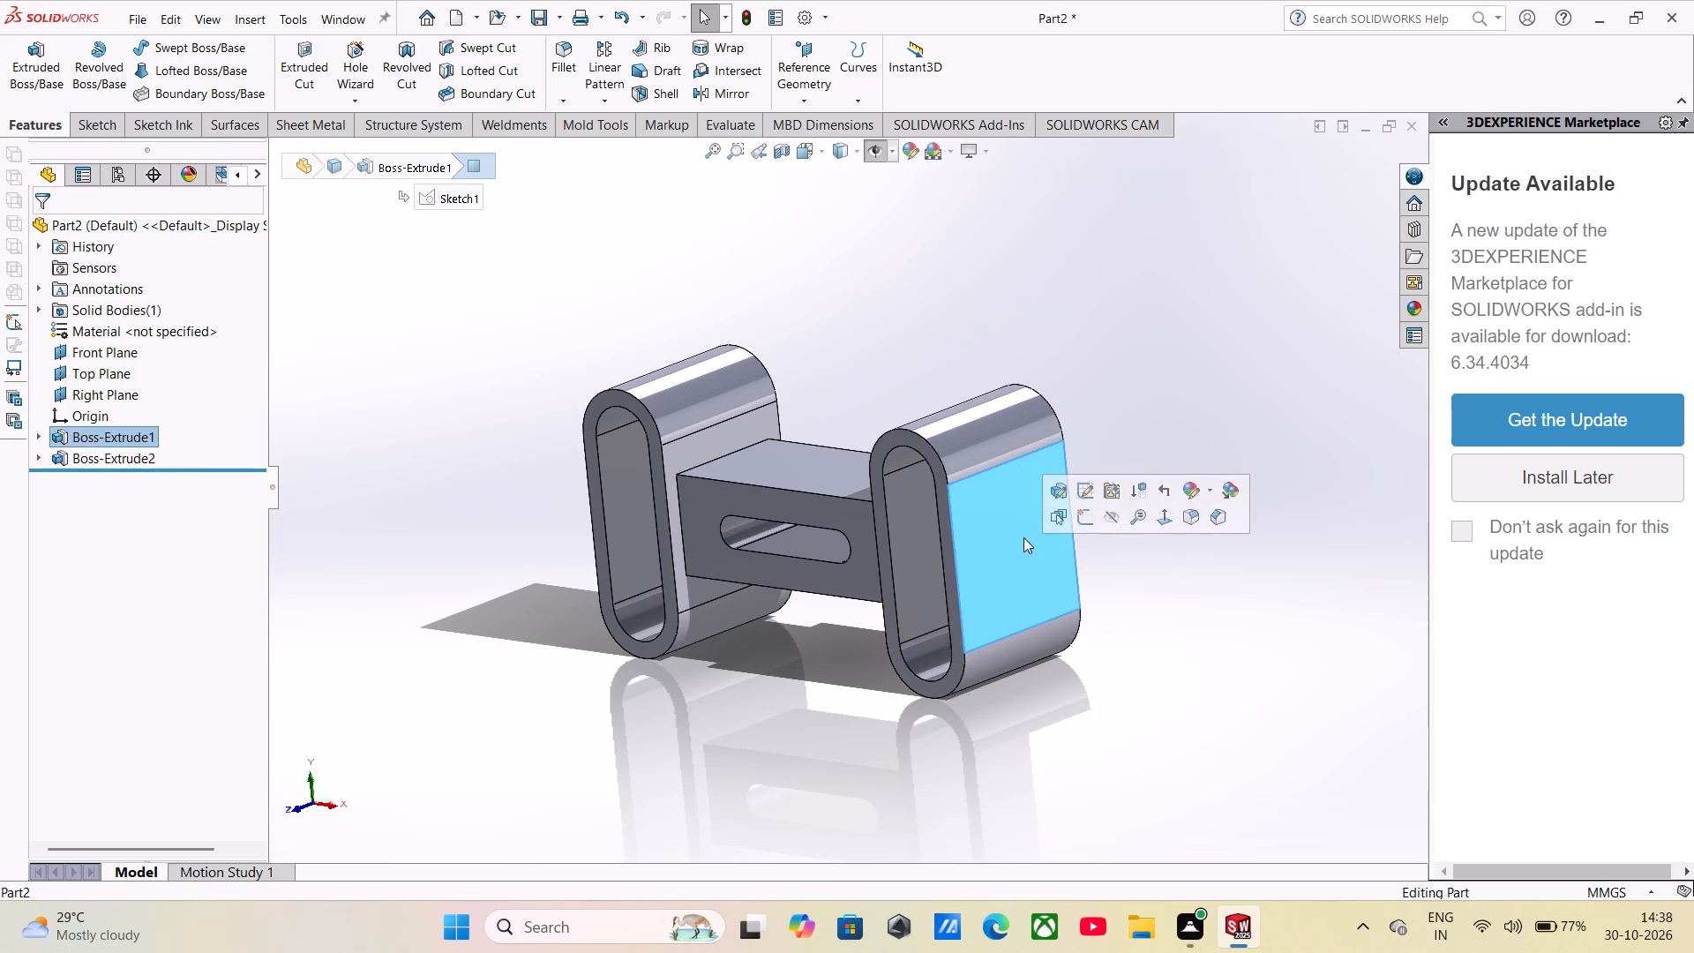
{"action": "left_click", "coordinate": [1090, 514]}
{"action": "left_click", "coordinate": [1086, 507]}
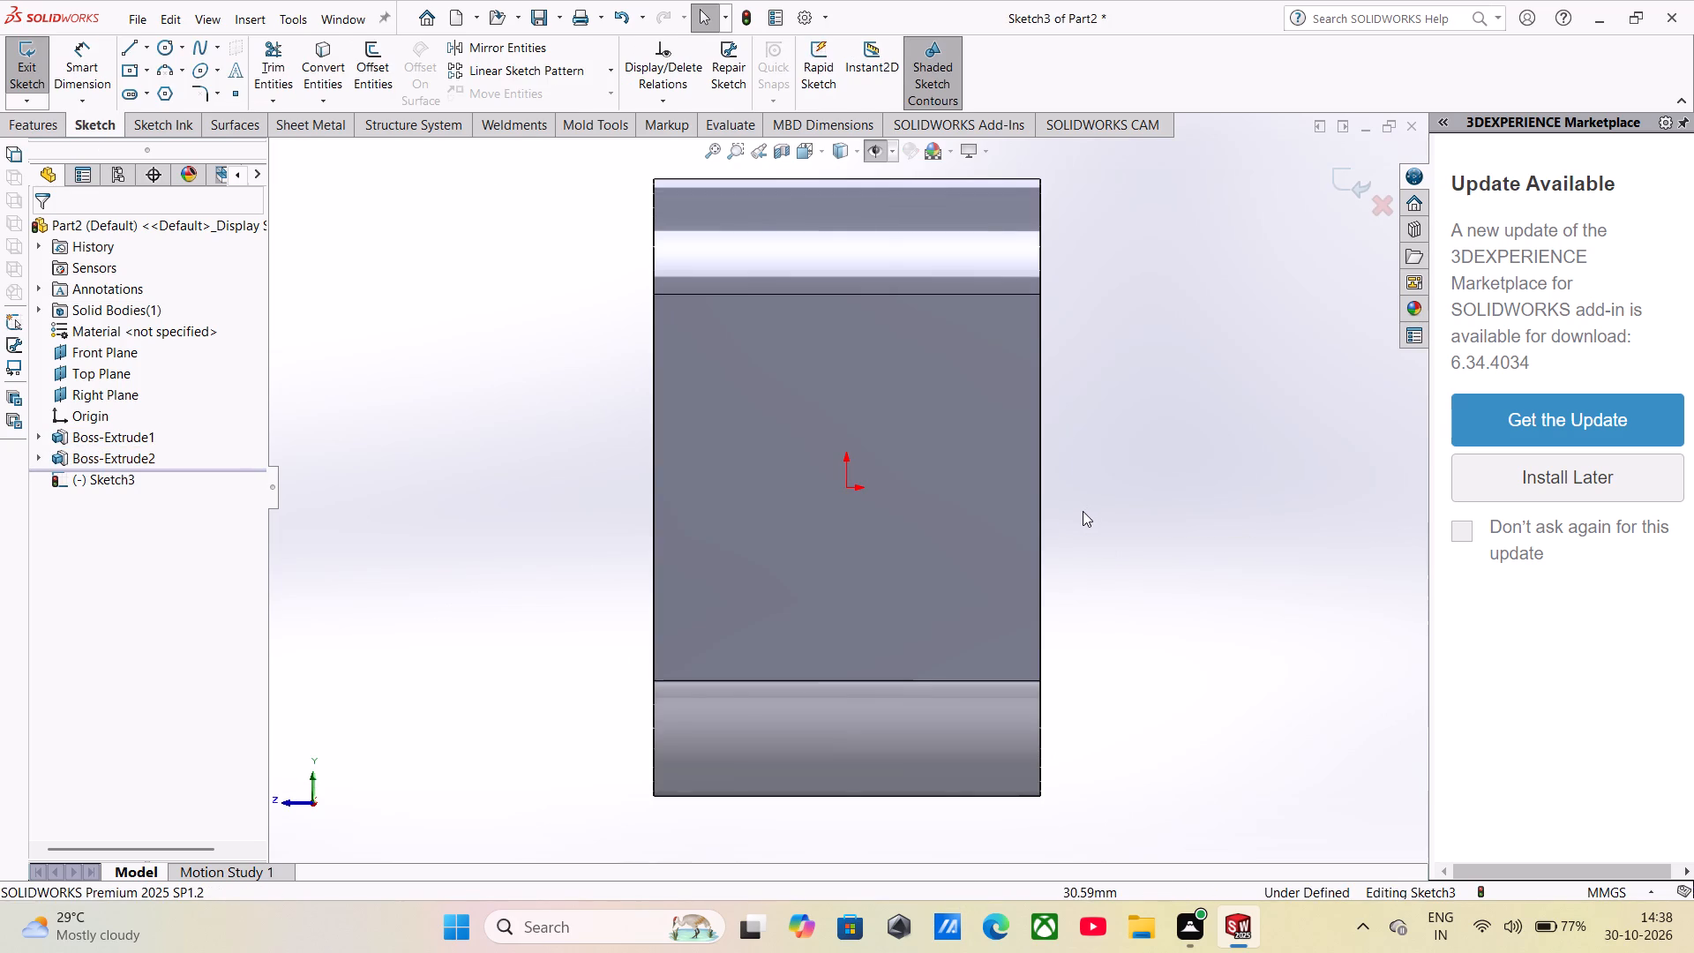
{"action": "left_click", "coordinate": [165, 55]}
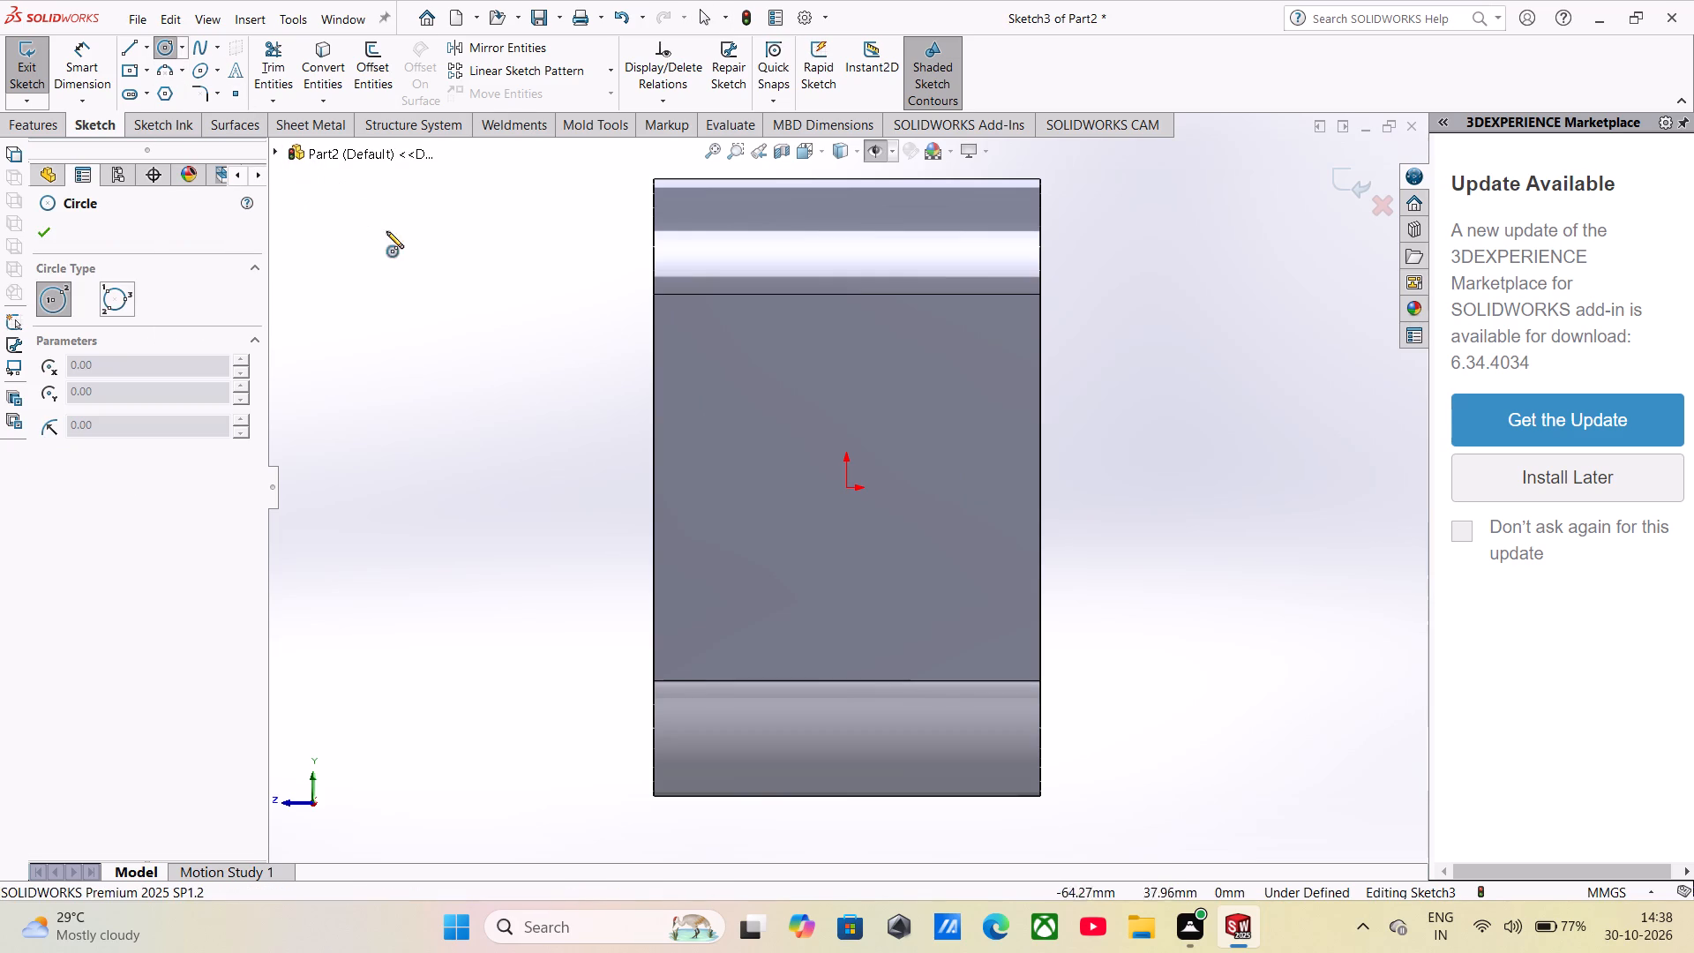
{"action": "left_click", "coordinate": [843, 486]}
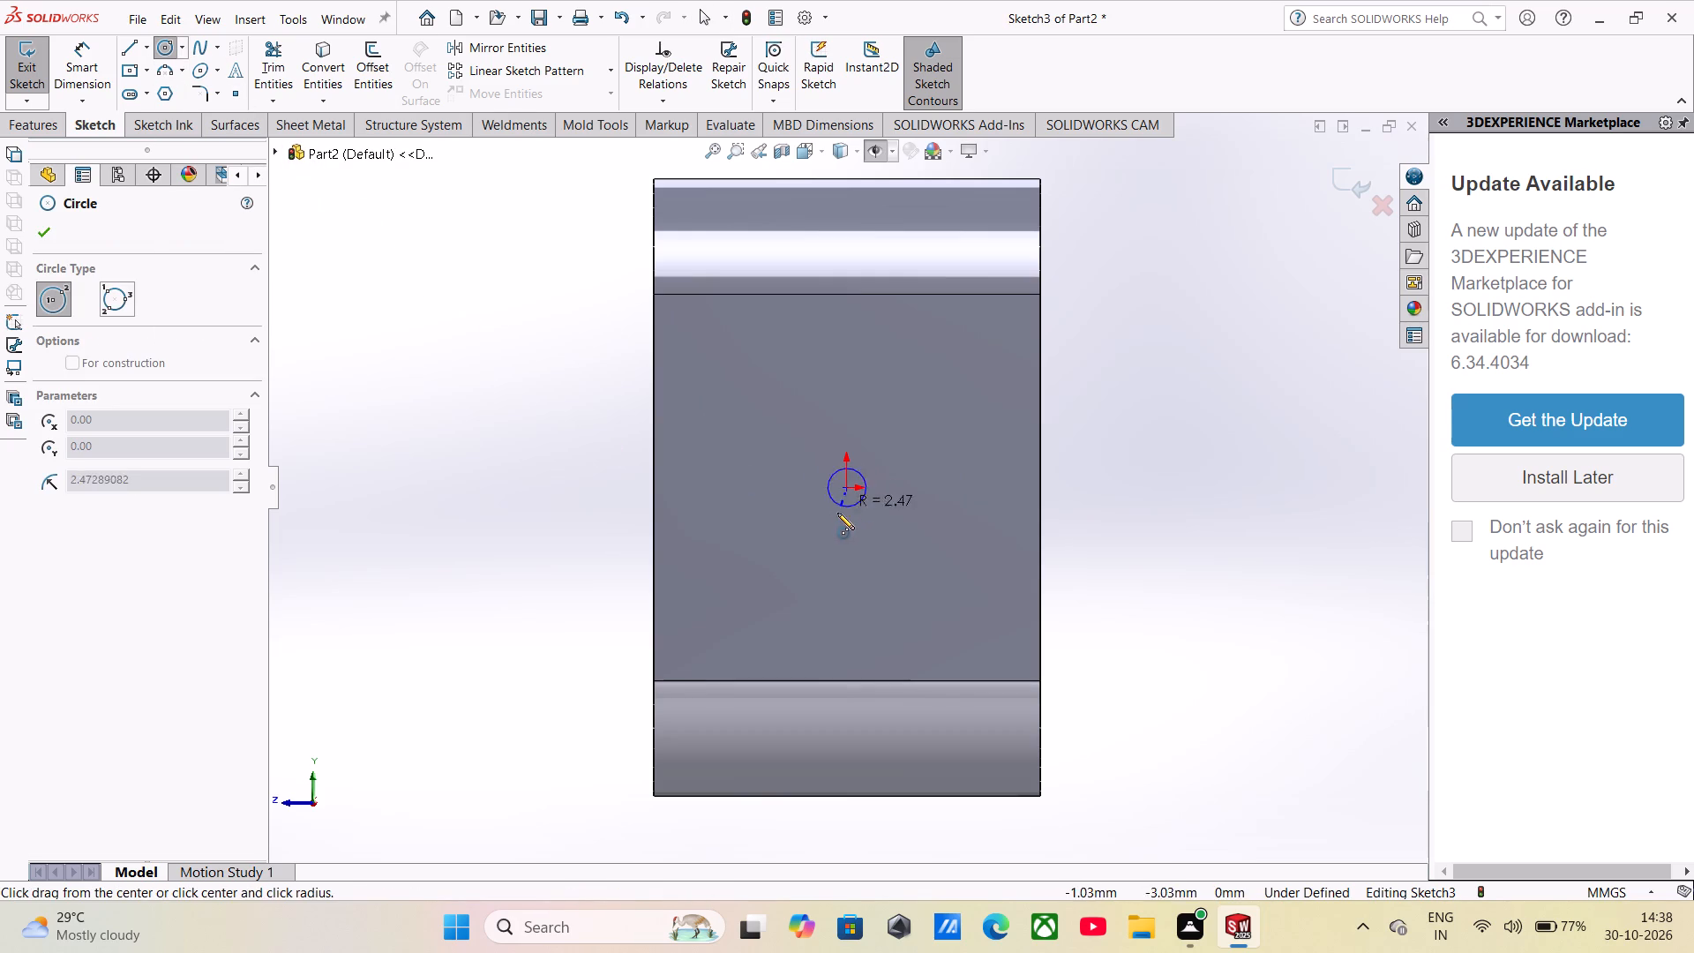
{"action": "left_click", "coordinate": [813, 536]}
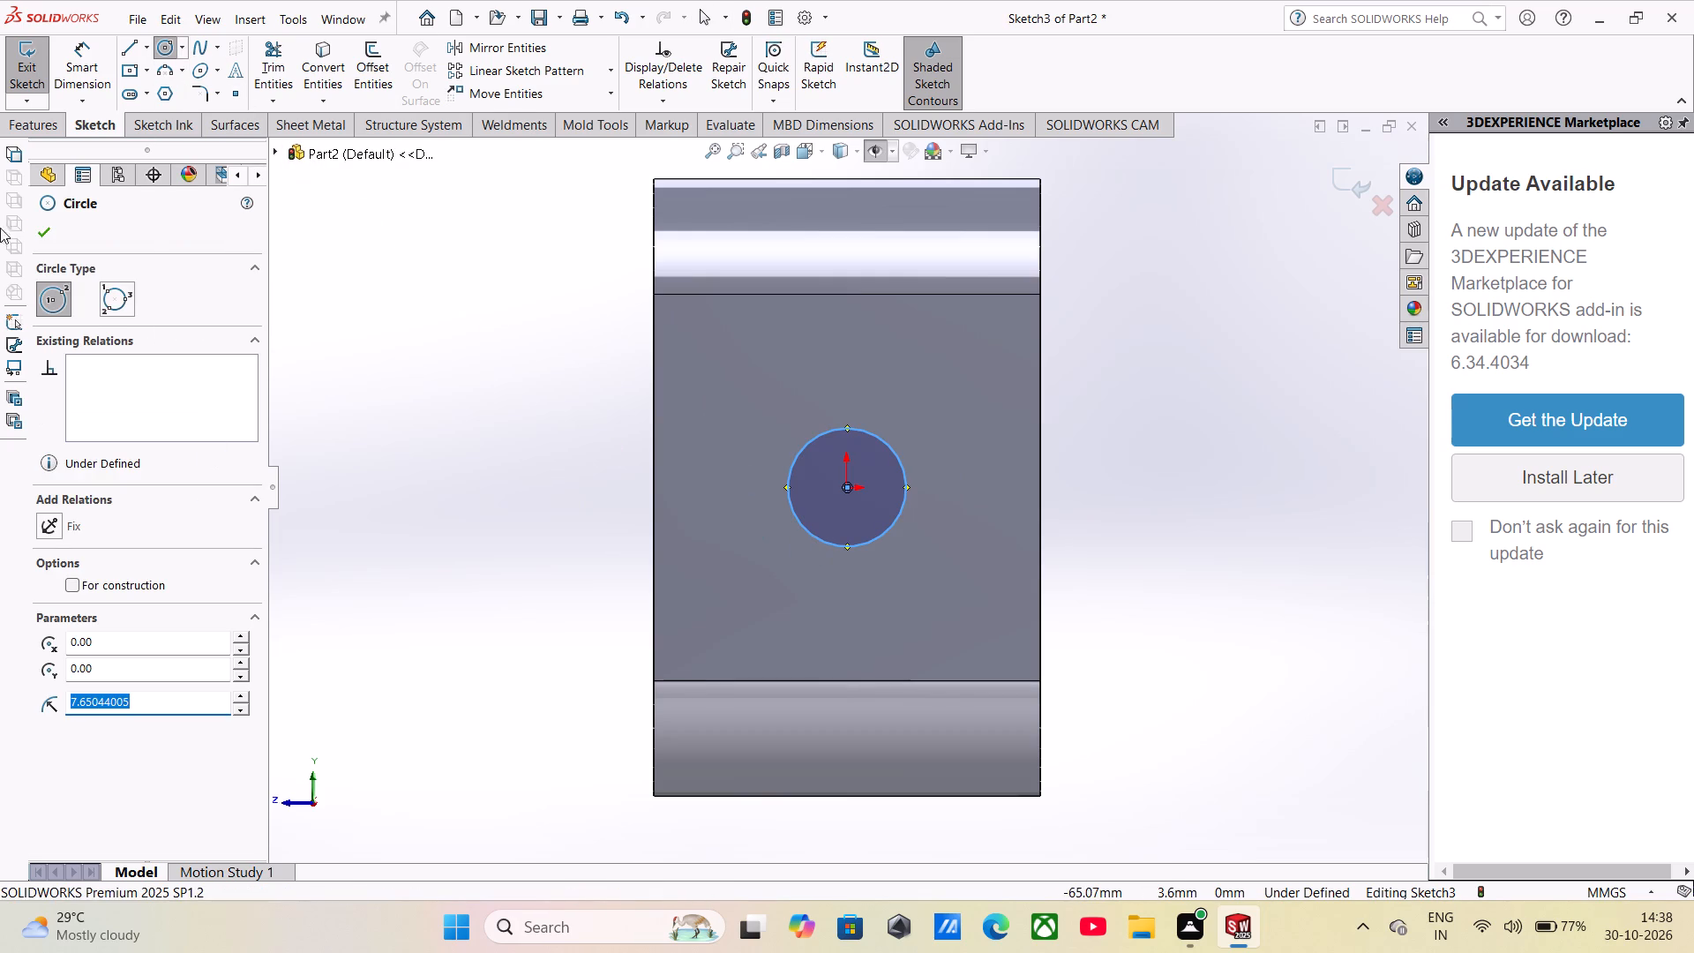
Dimension the circle's diameter as 15 mm.
{"action": "left_click", "coordinate": [75, 74]}
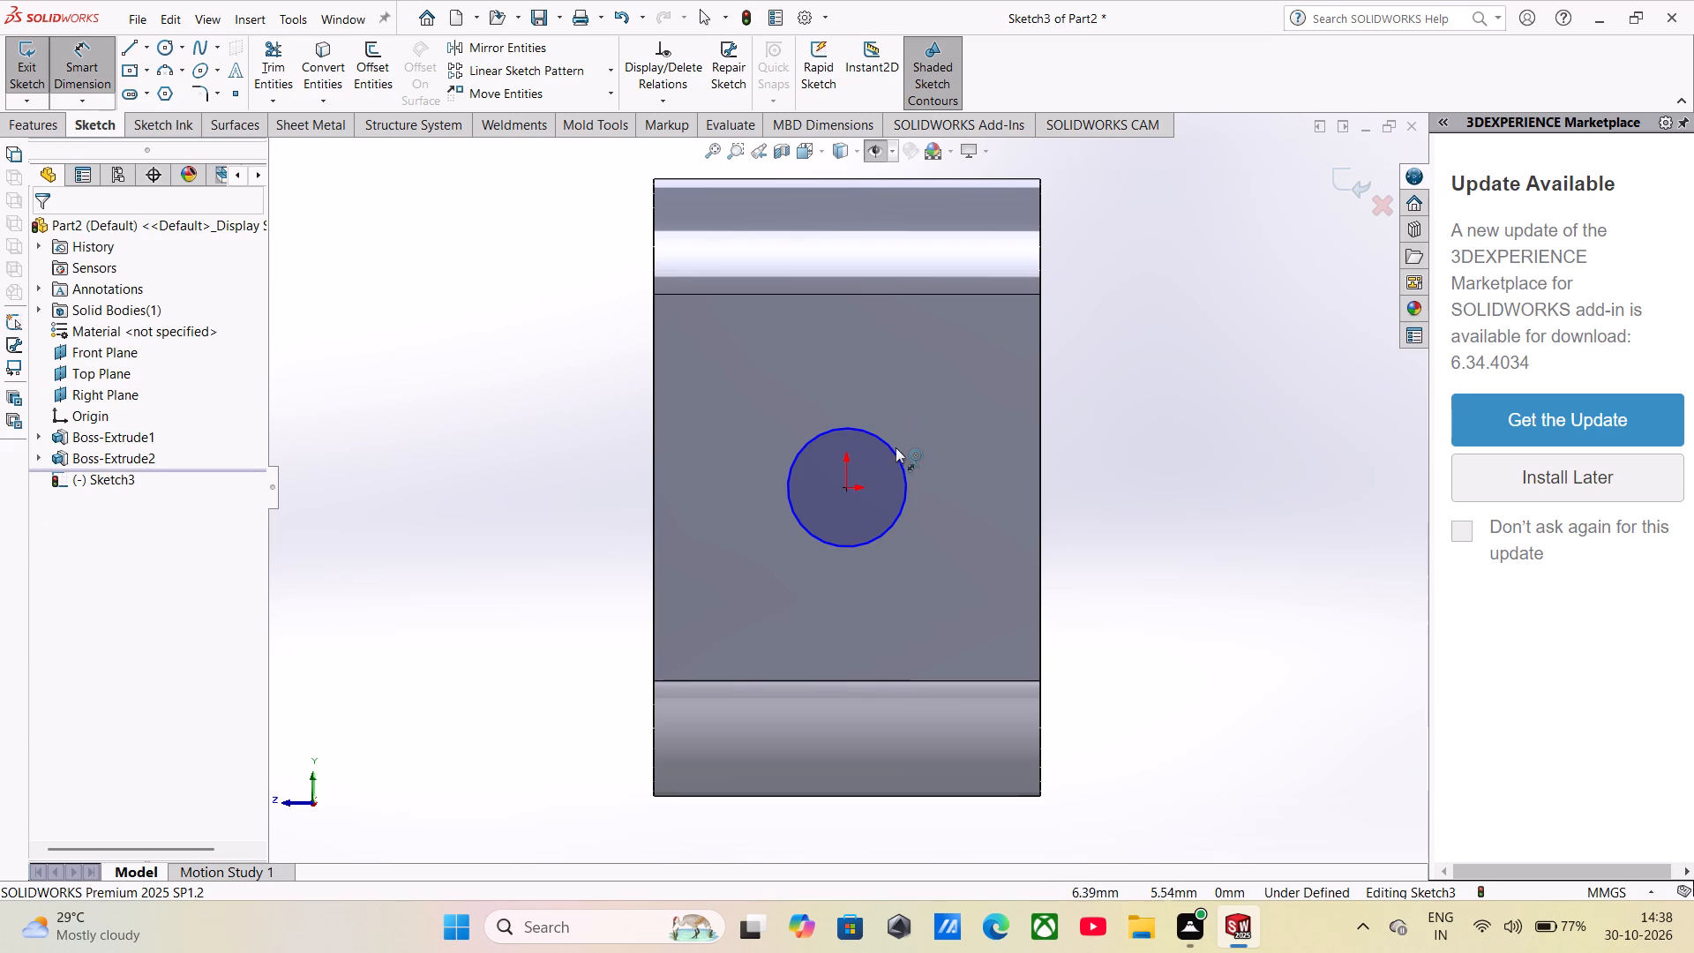
{"action": "left_click", "coordinate": [893, 454]}
{"action": "left_click", "coordinate": [1111, 388]}
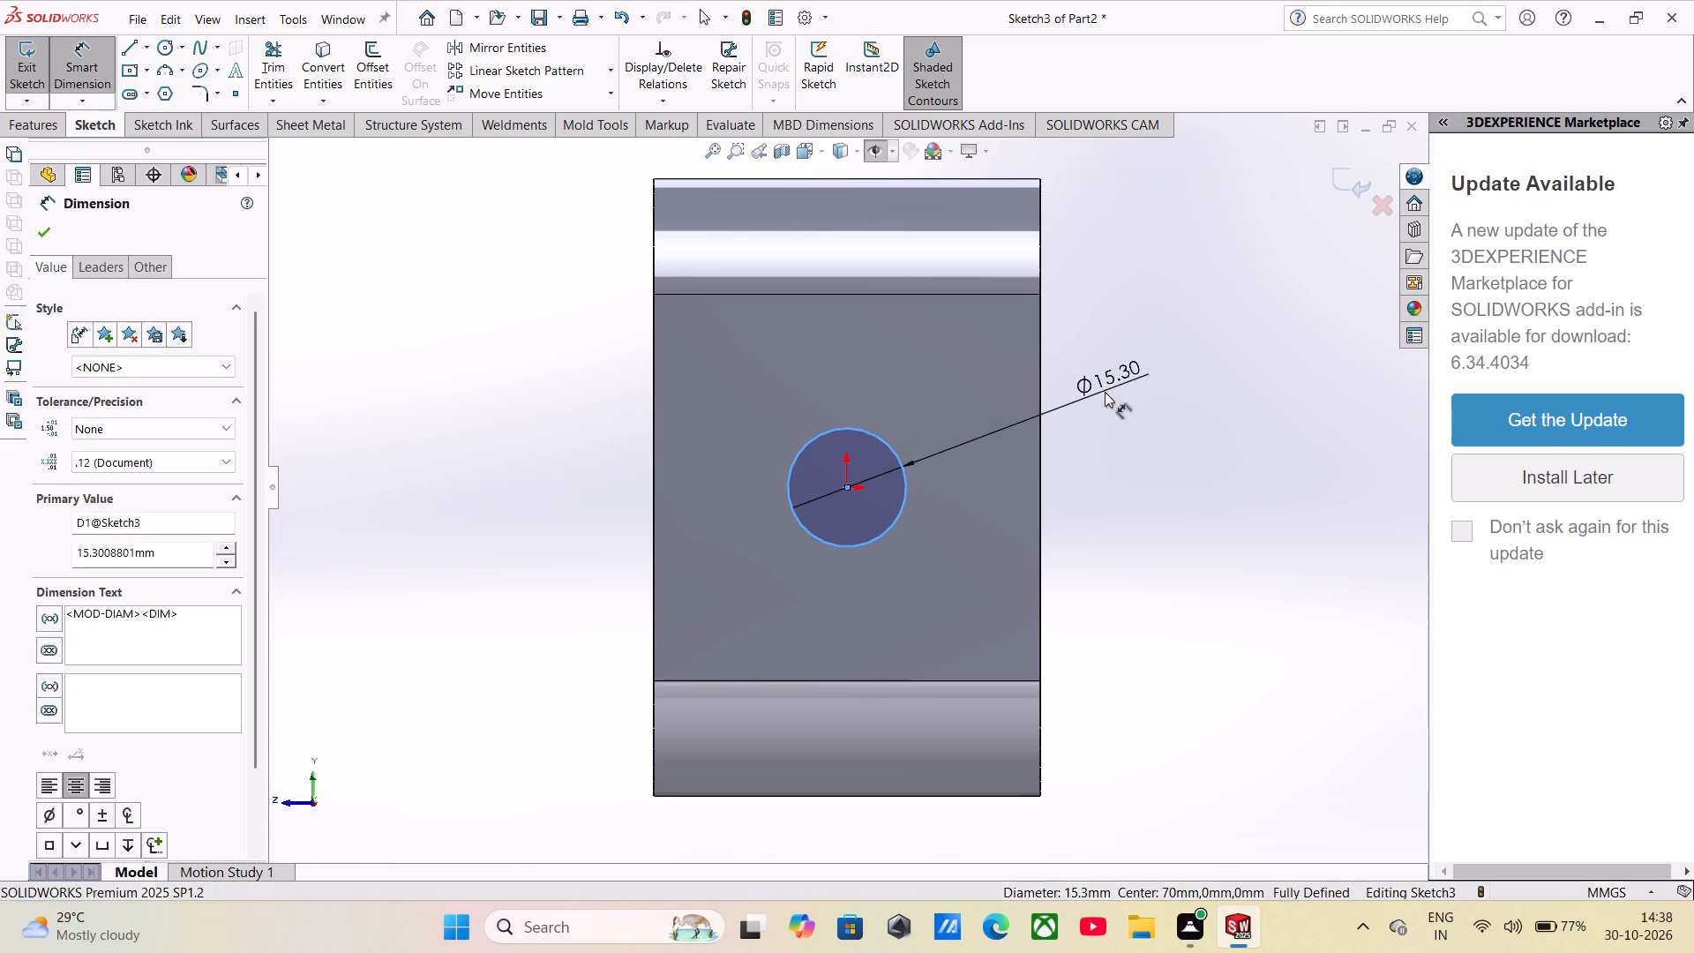
{"action": "type", "text": "15"}
{"action": "key", "text": "Return"}
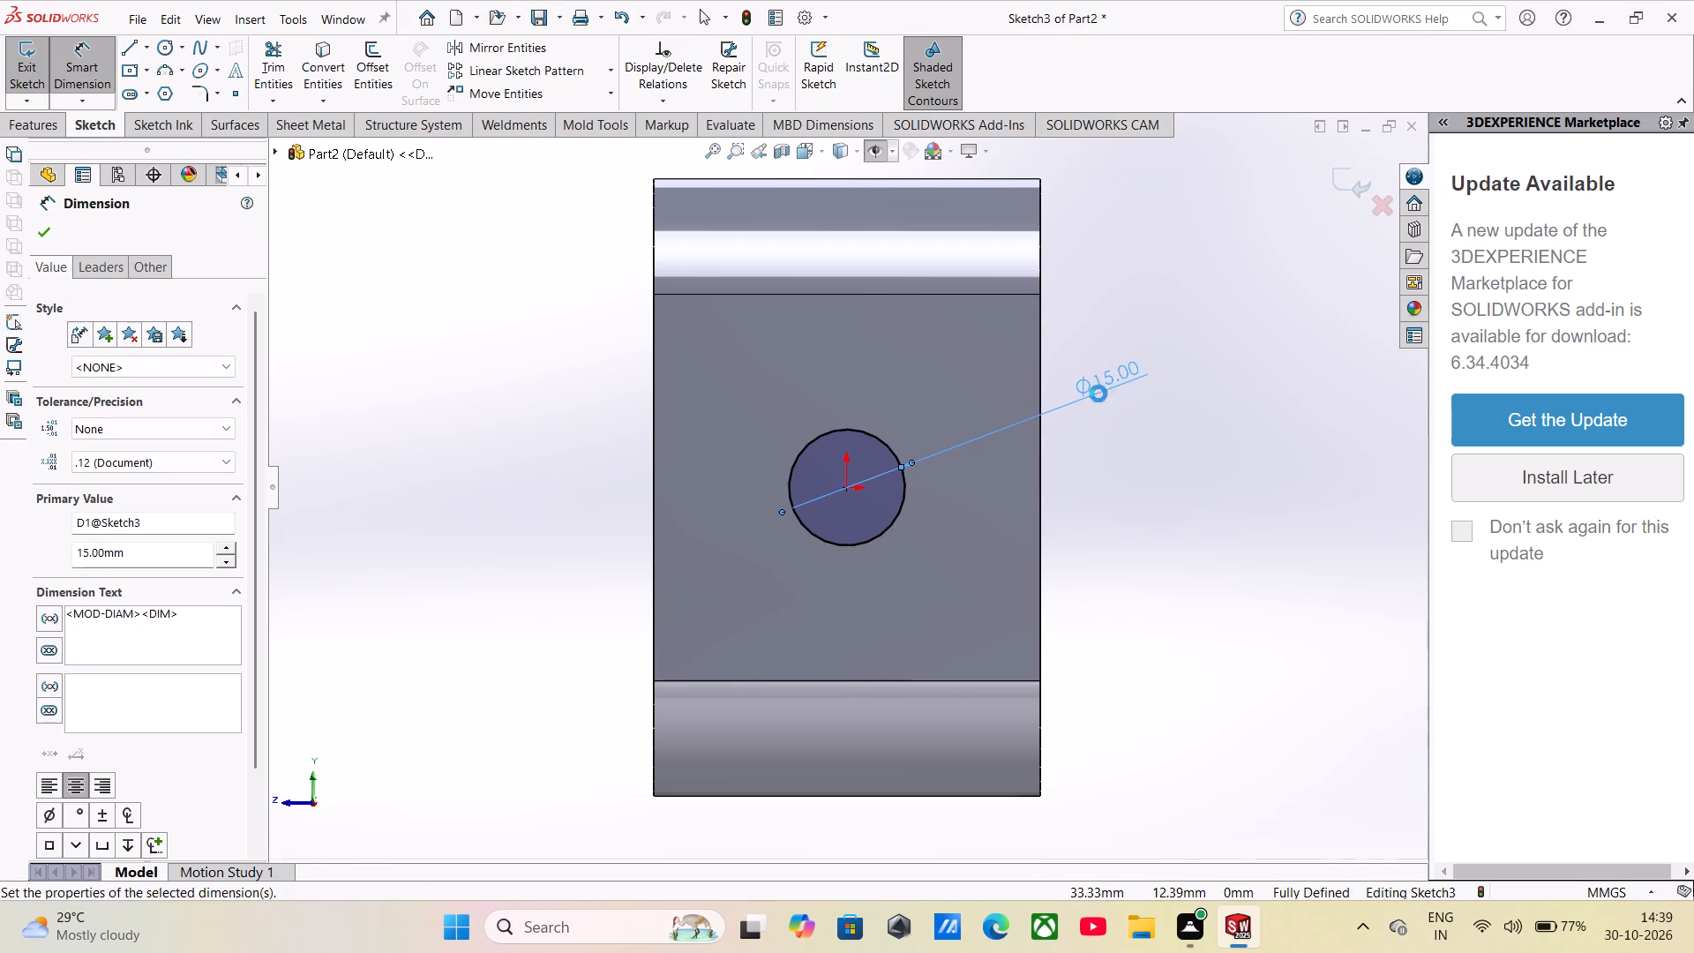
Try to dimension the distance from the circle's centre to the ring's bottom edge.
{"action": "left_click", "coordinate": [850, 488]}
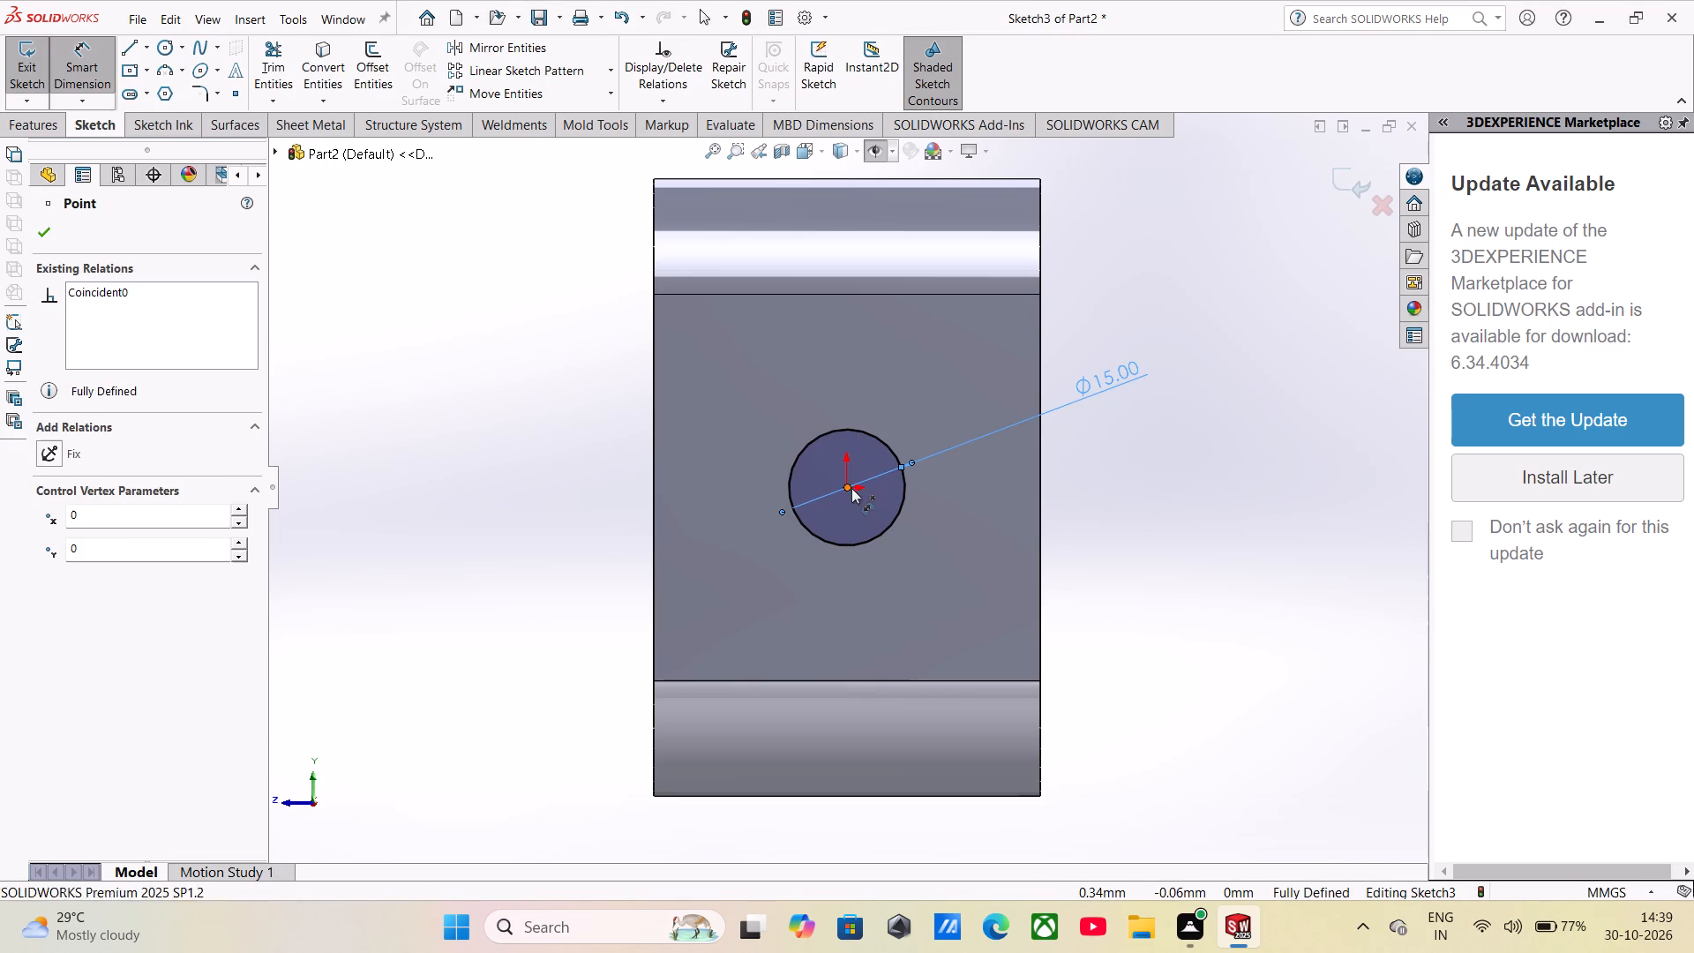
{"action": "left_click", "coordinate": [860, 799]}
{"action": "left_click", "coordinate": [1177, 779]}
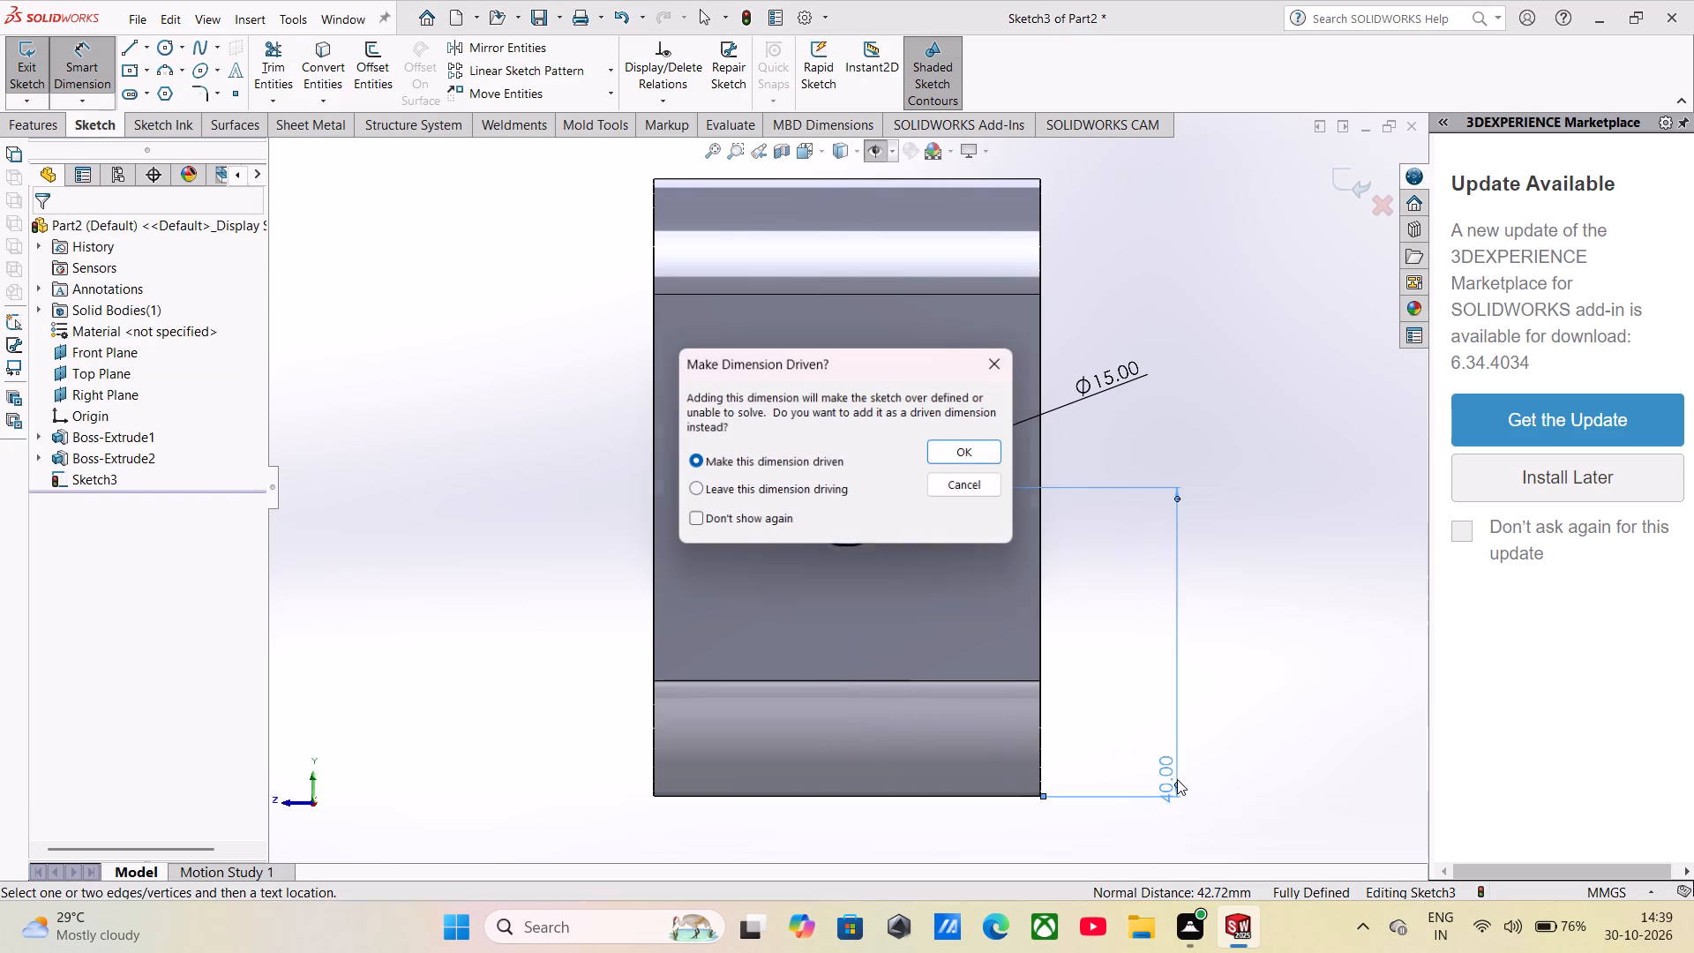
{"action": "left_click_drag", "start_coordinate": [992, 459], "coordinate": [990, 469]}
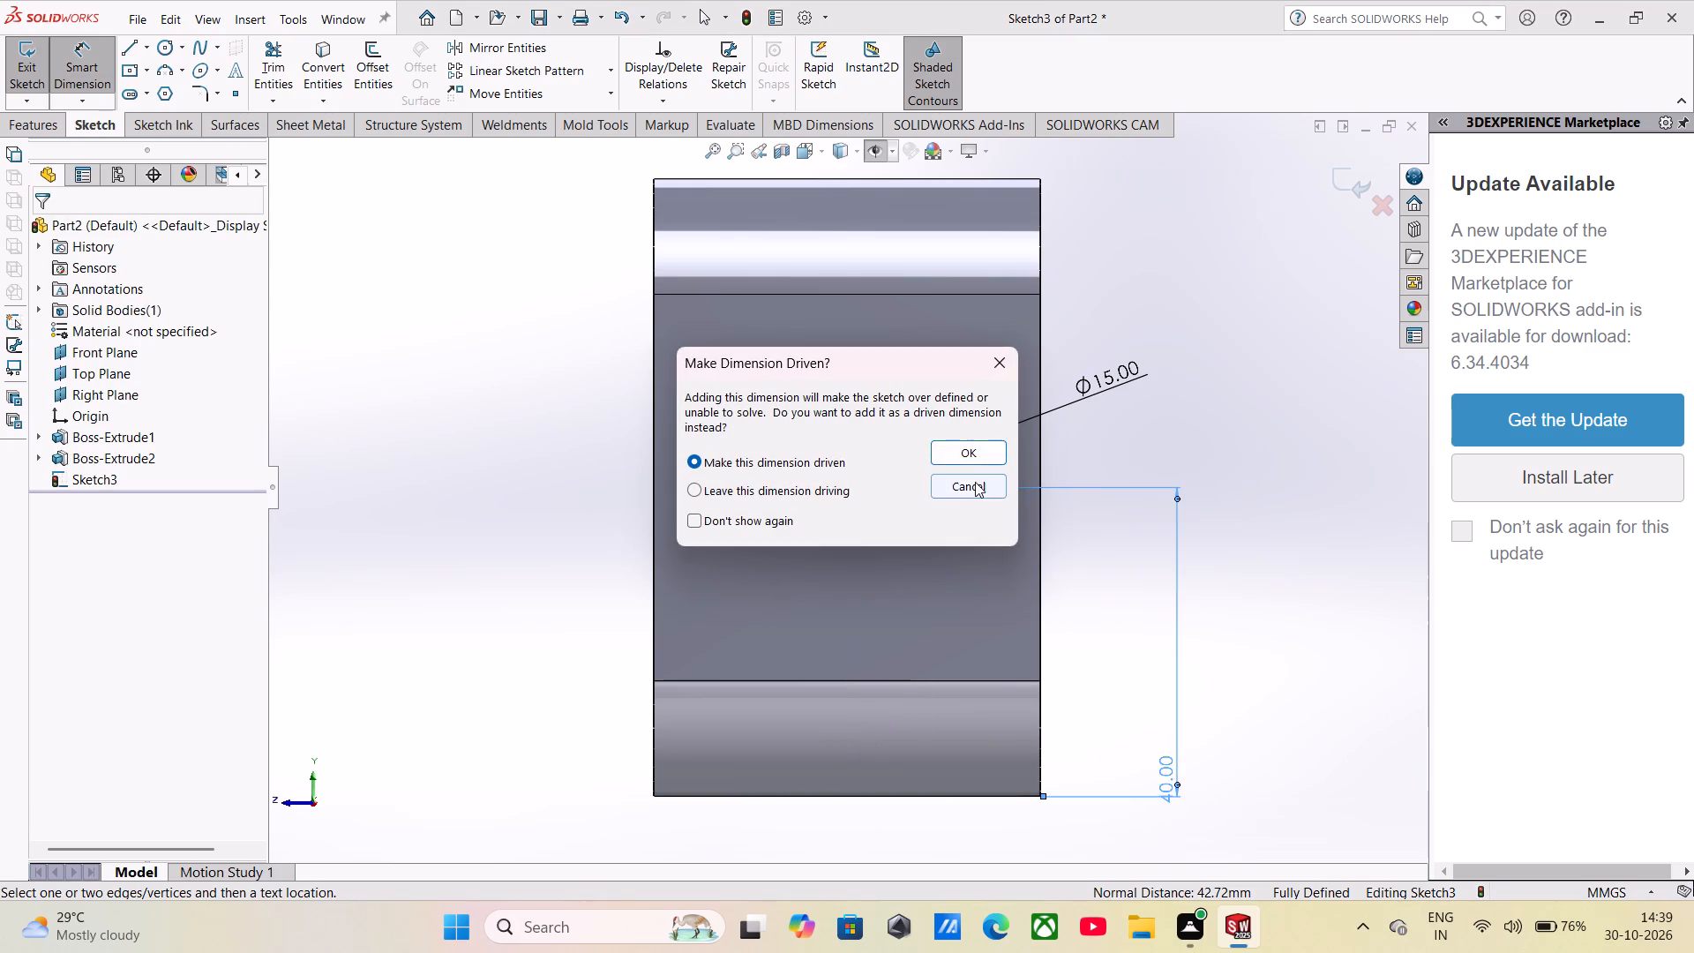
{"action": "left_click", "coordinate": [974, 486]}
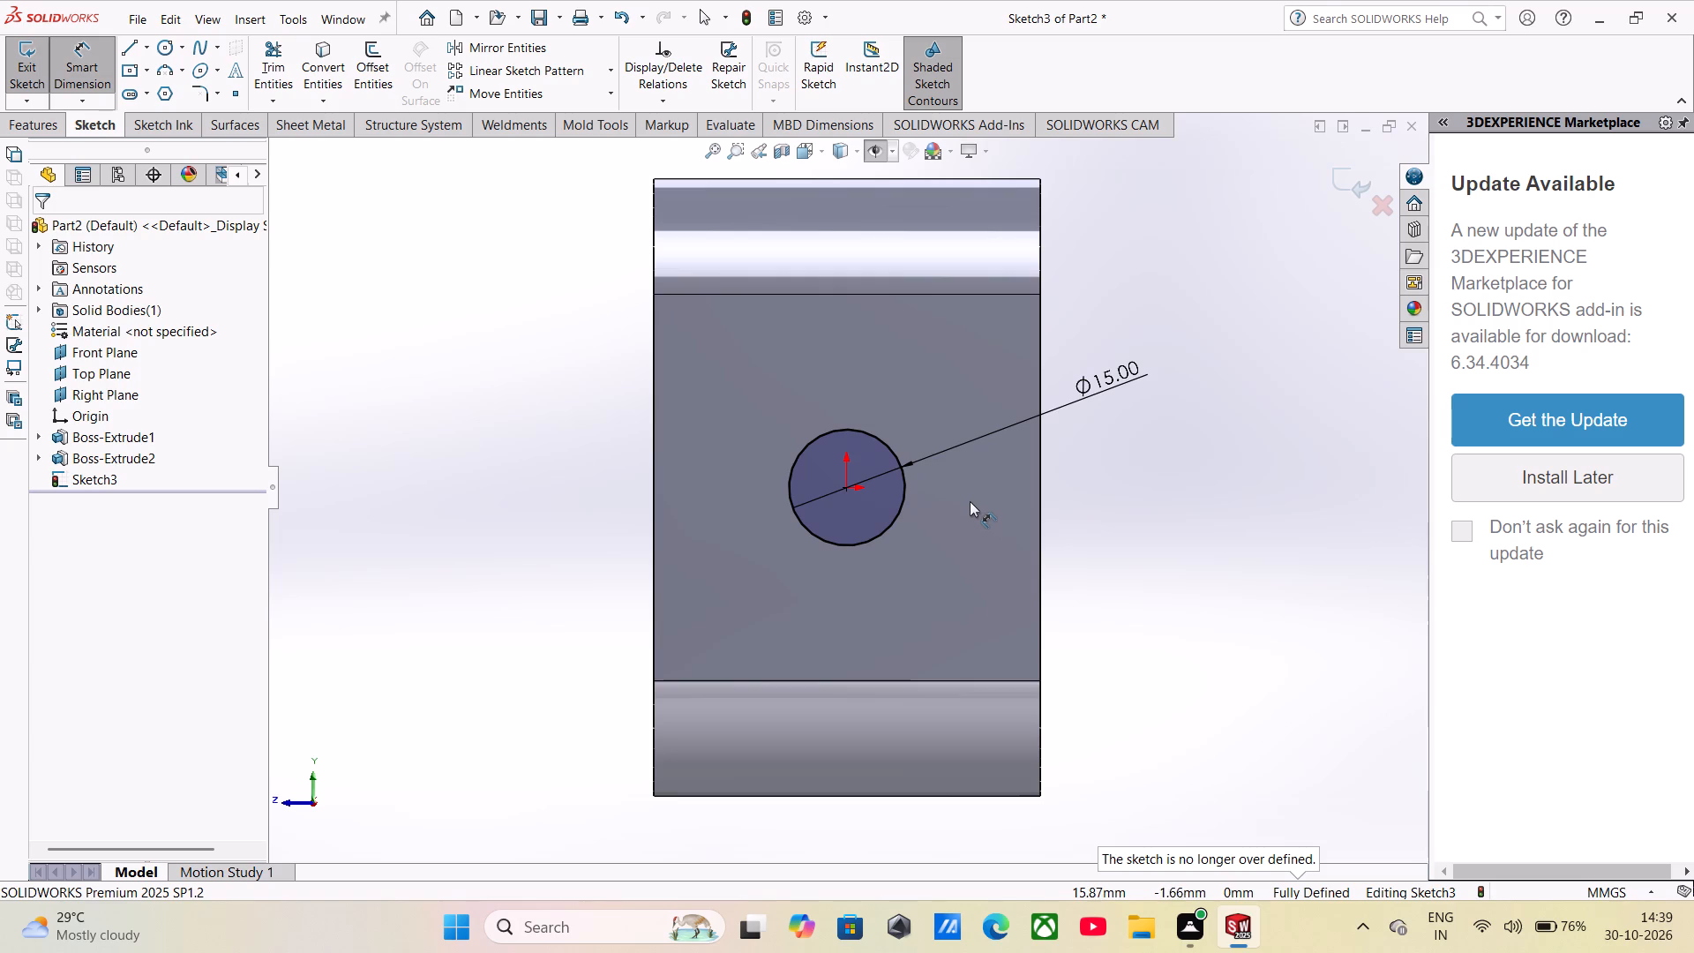
Exit the circle sketch on the right ring's outer face.
{"action": "middle_click_drag", "start_coordinate": [989, 572], "coordinate": [1073, 627]}
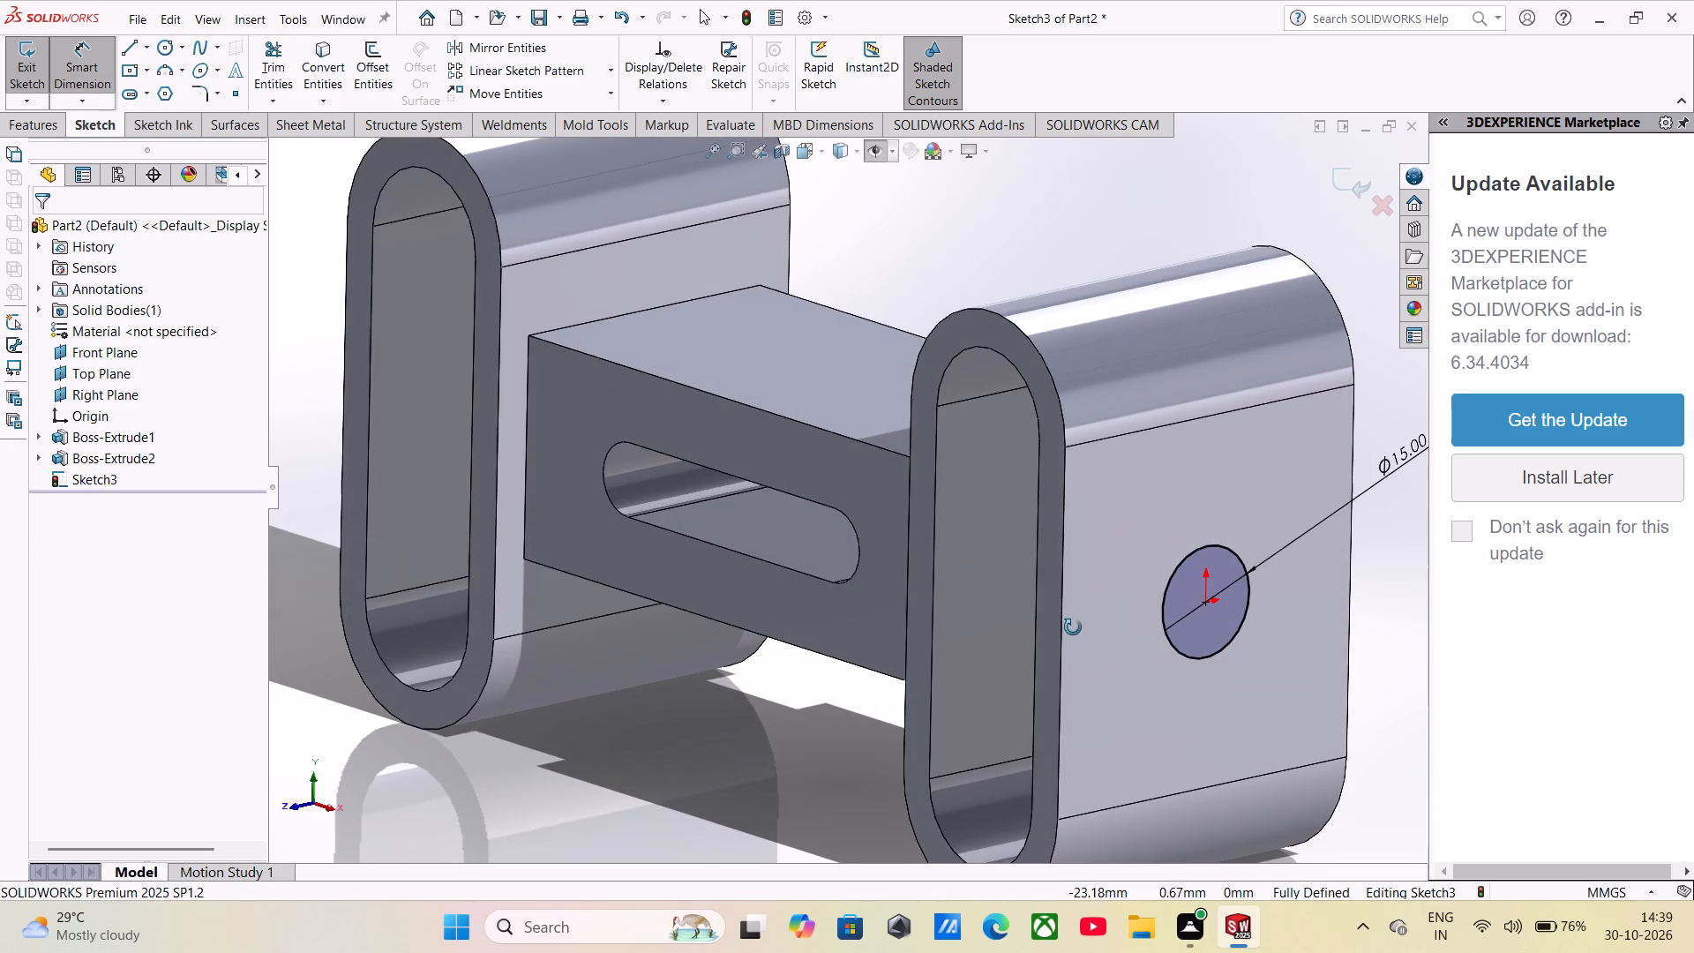
{"action": "middle_click_drag", "start_coordinate": [1073, 627], "coordinate": [1073, 626]}
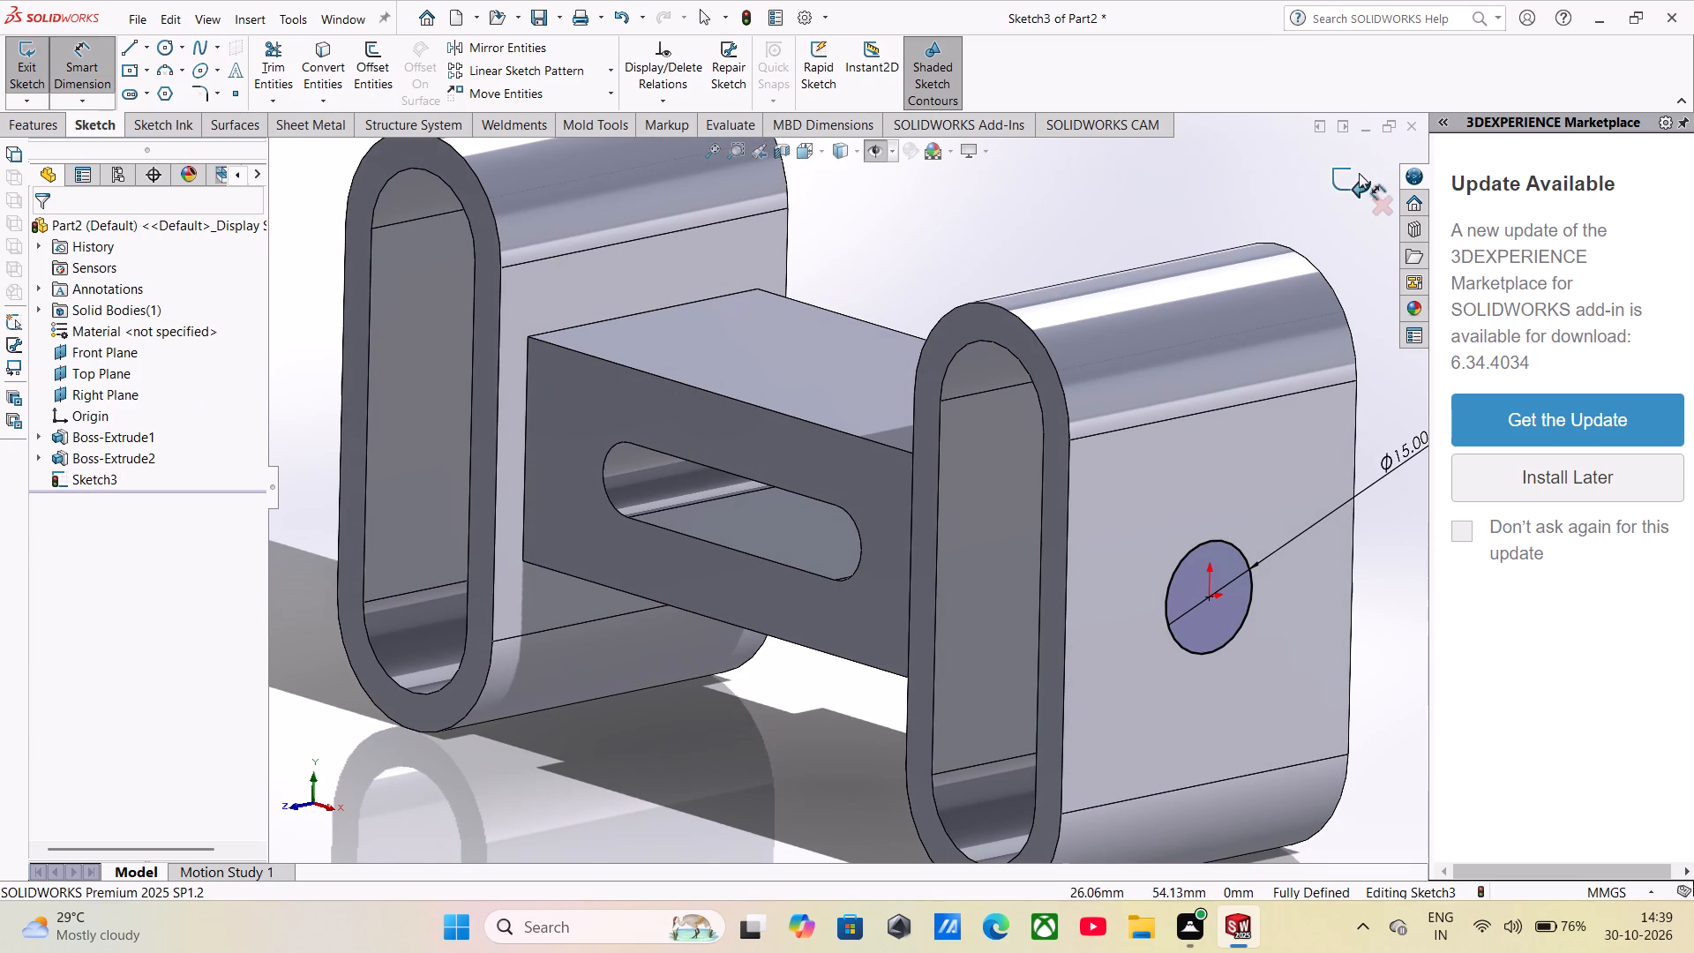
{"action": "left_click", "coordinate": [1353, 185]}
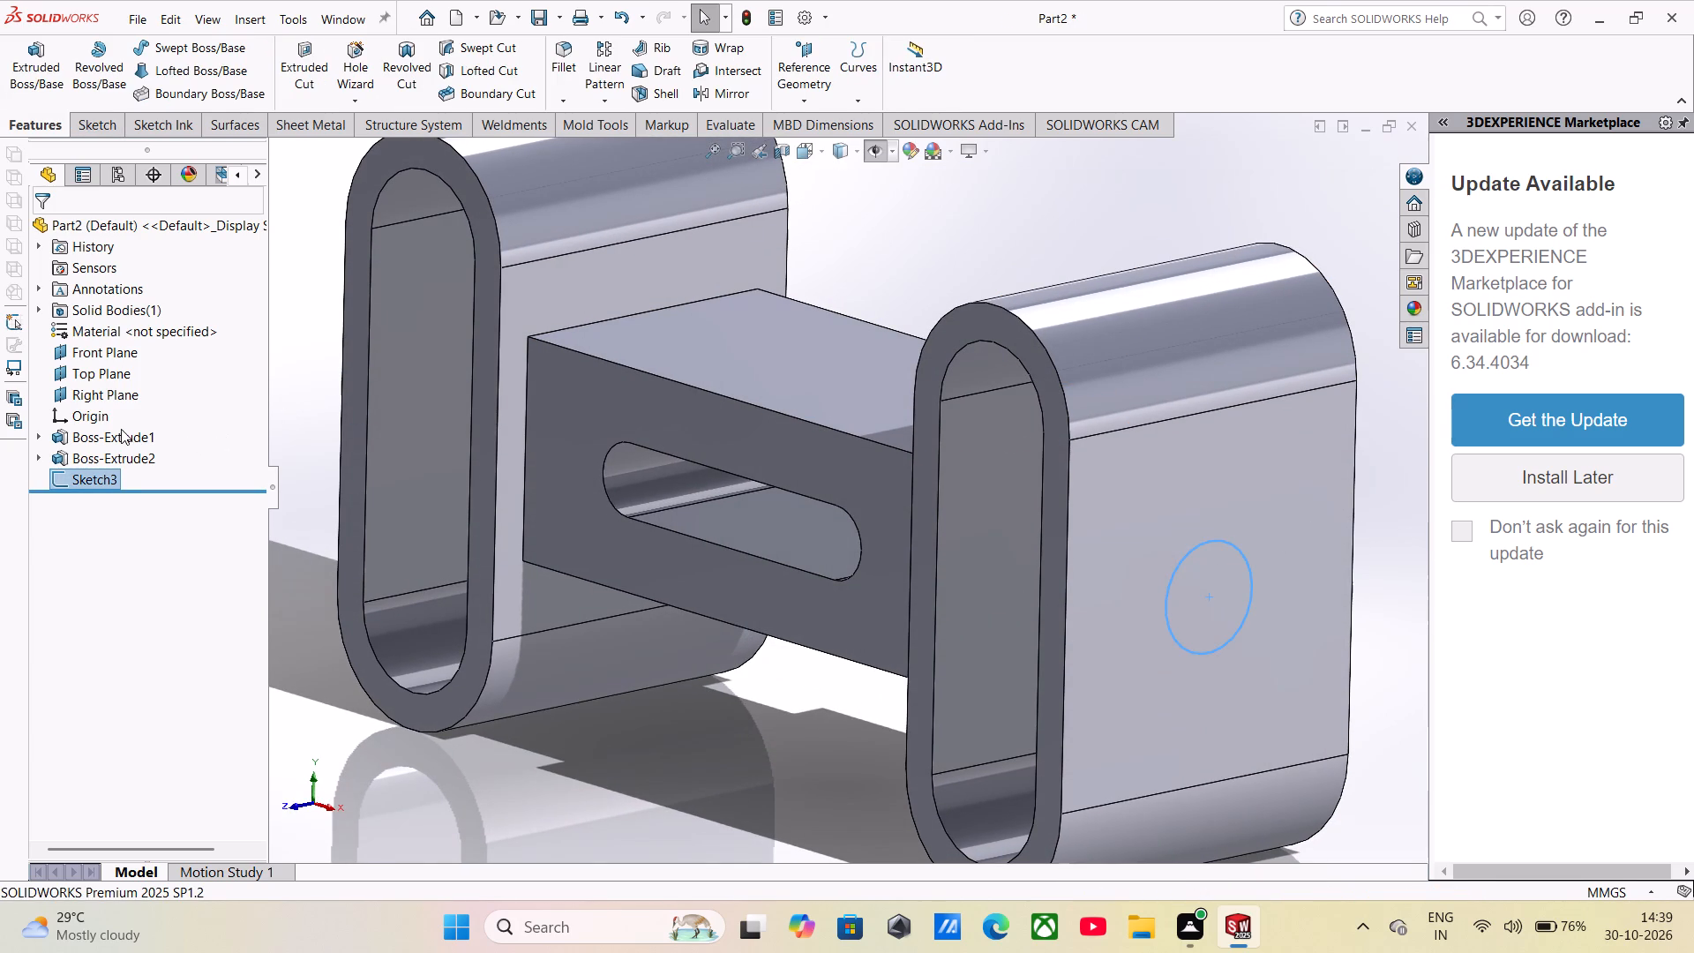
Edit the sketch of the two rings and try to set the right ring's arc-centre spacing to 90 mm.
{"action": "left_click", "coordinate": [121, 429]}
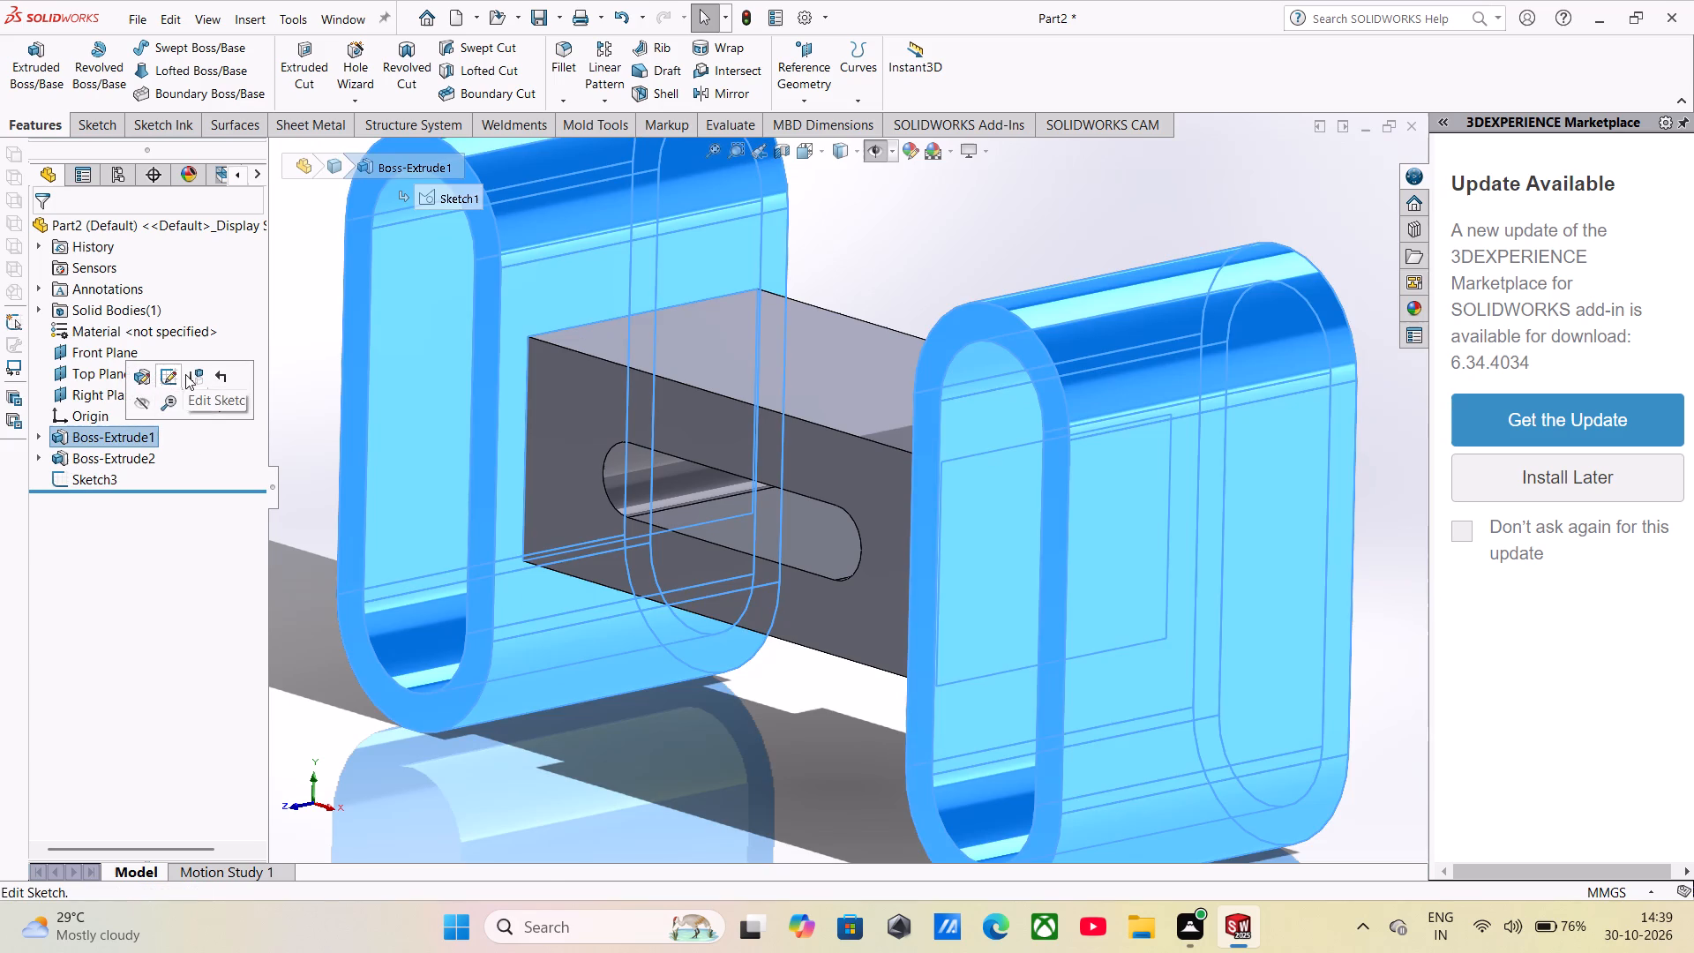
{"action": "left_click", "coordinate": [174, 379]}
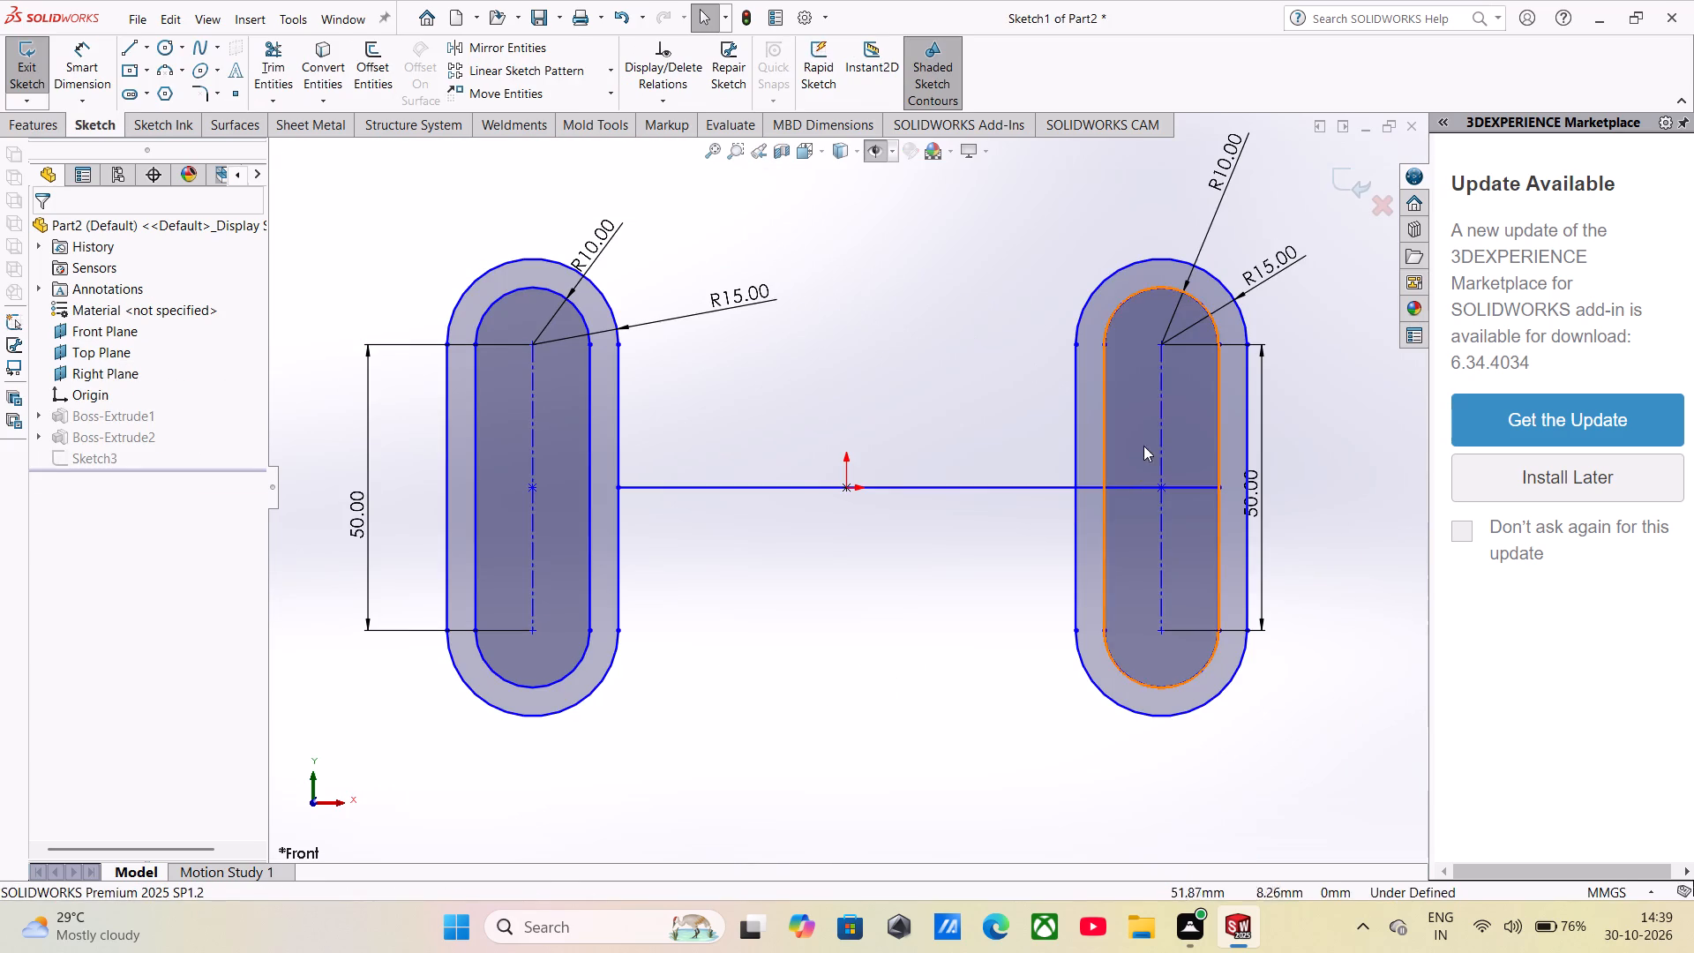
{"action": "scroll", "coordinate": [1171, 512], "scroll_direction": "down", "scroll_amount": 2}
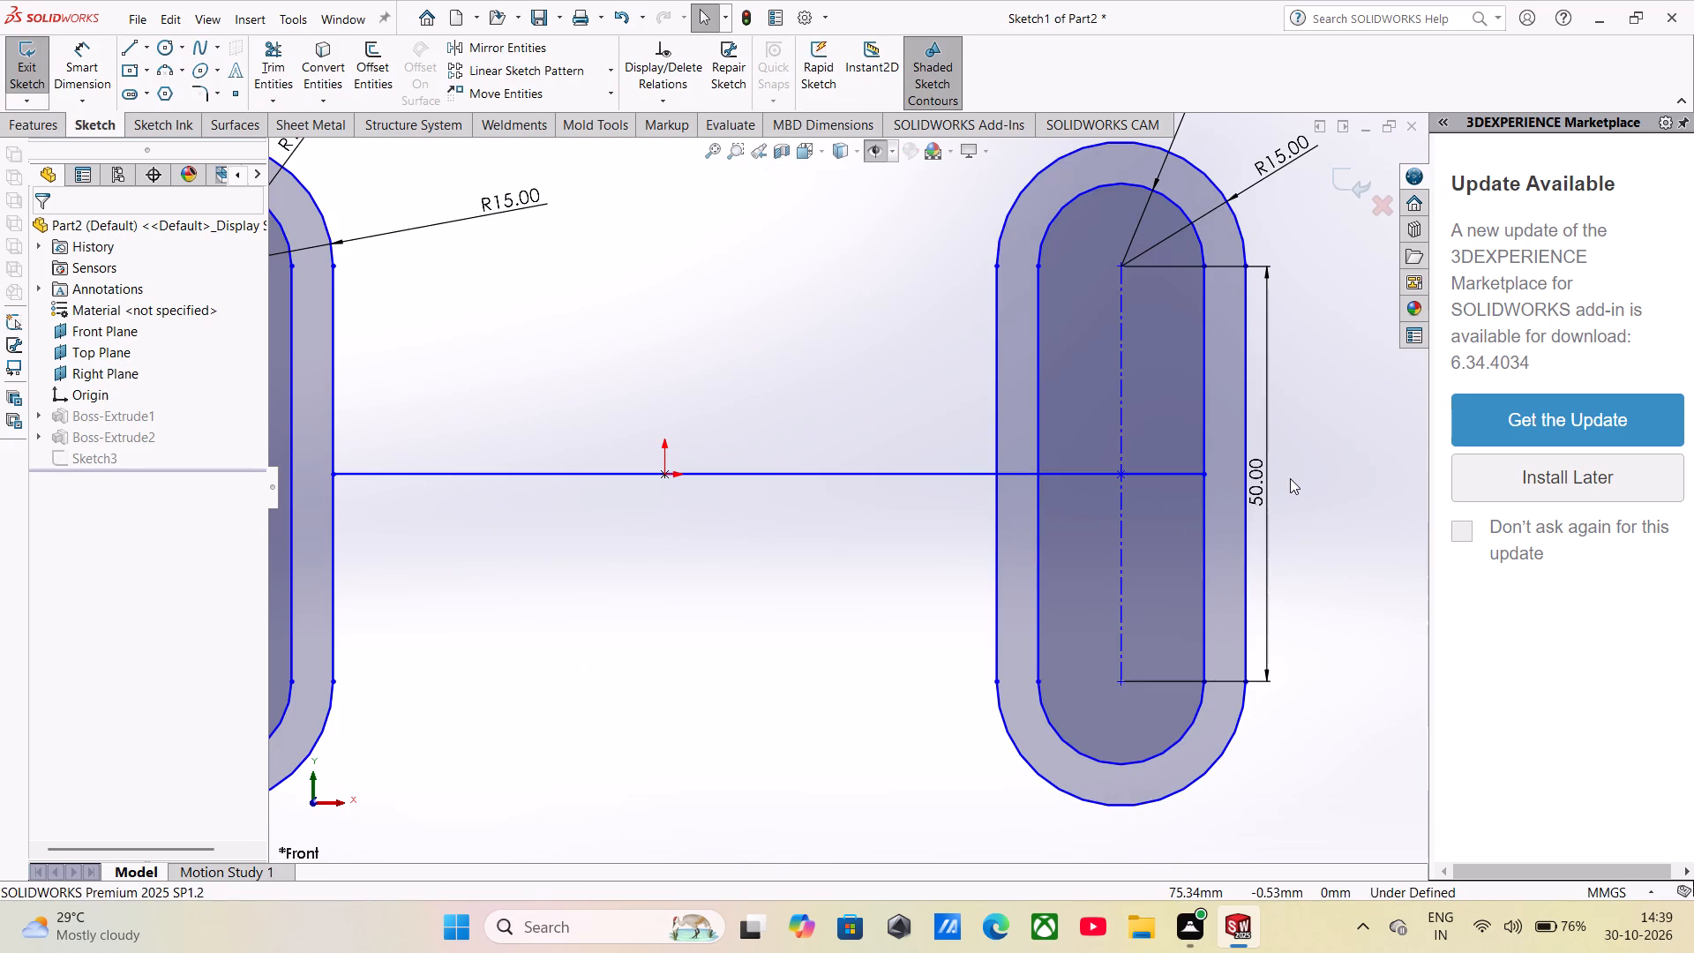
{"action": "double_click", "coordinate": [1254, 499]}
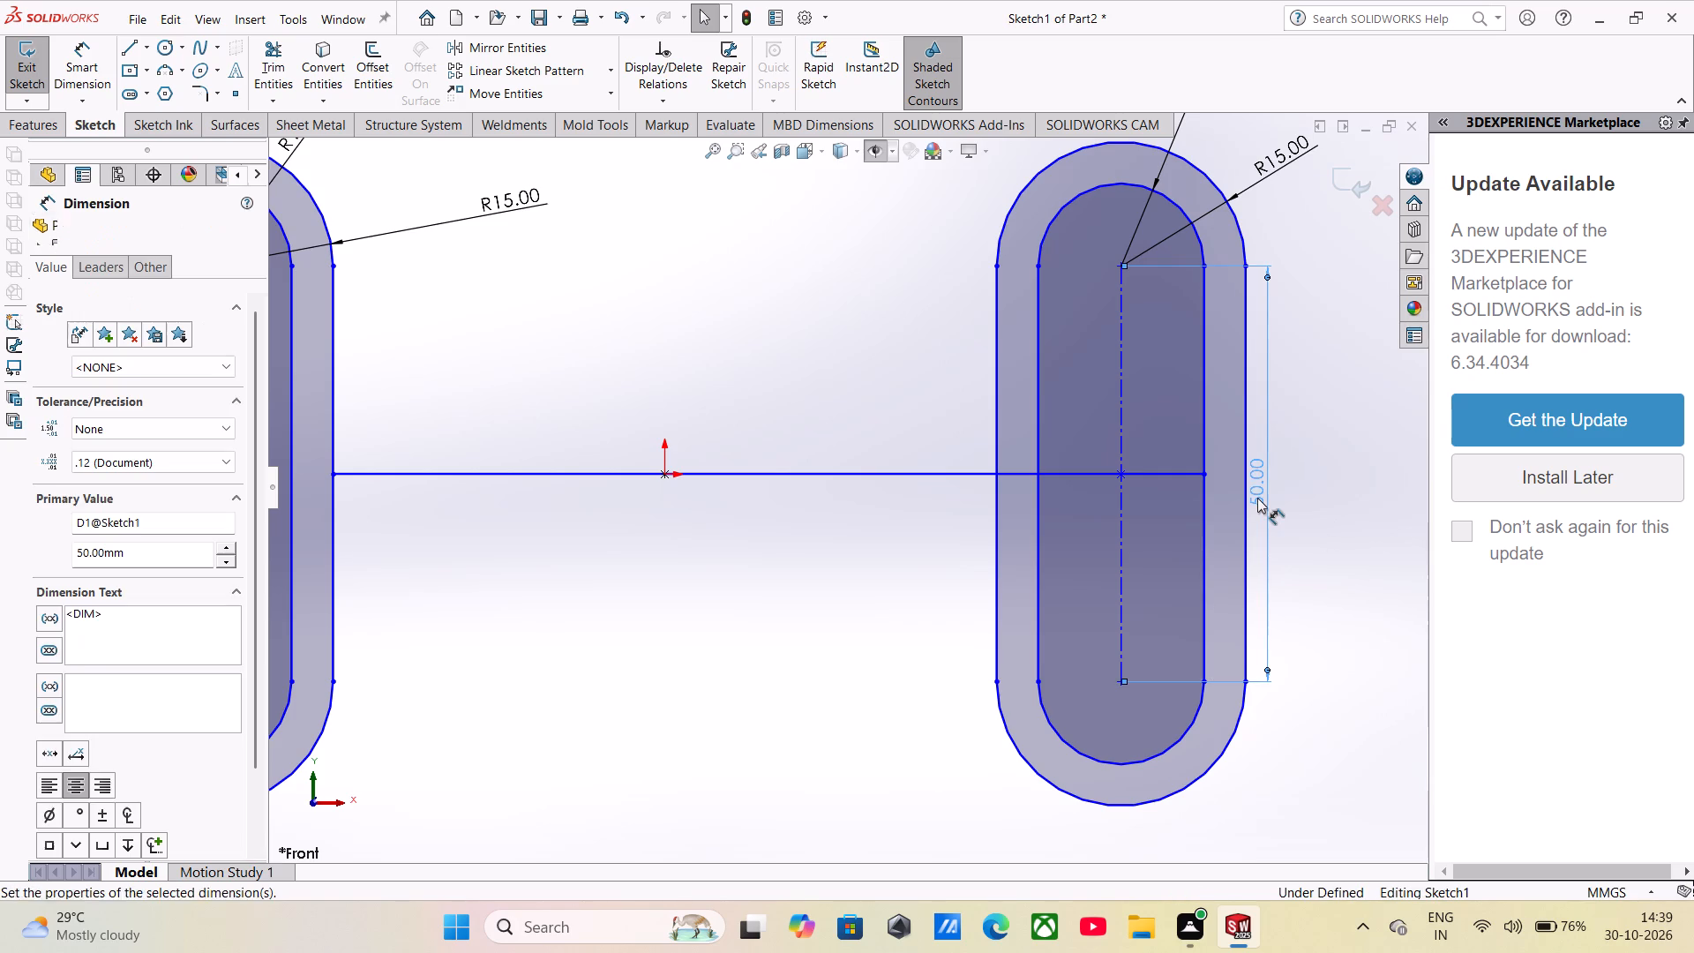
{"action": "double_click", "coordinate": [1257, 498]}
{"action": "double_click", "coordinate": [1257, 499]}
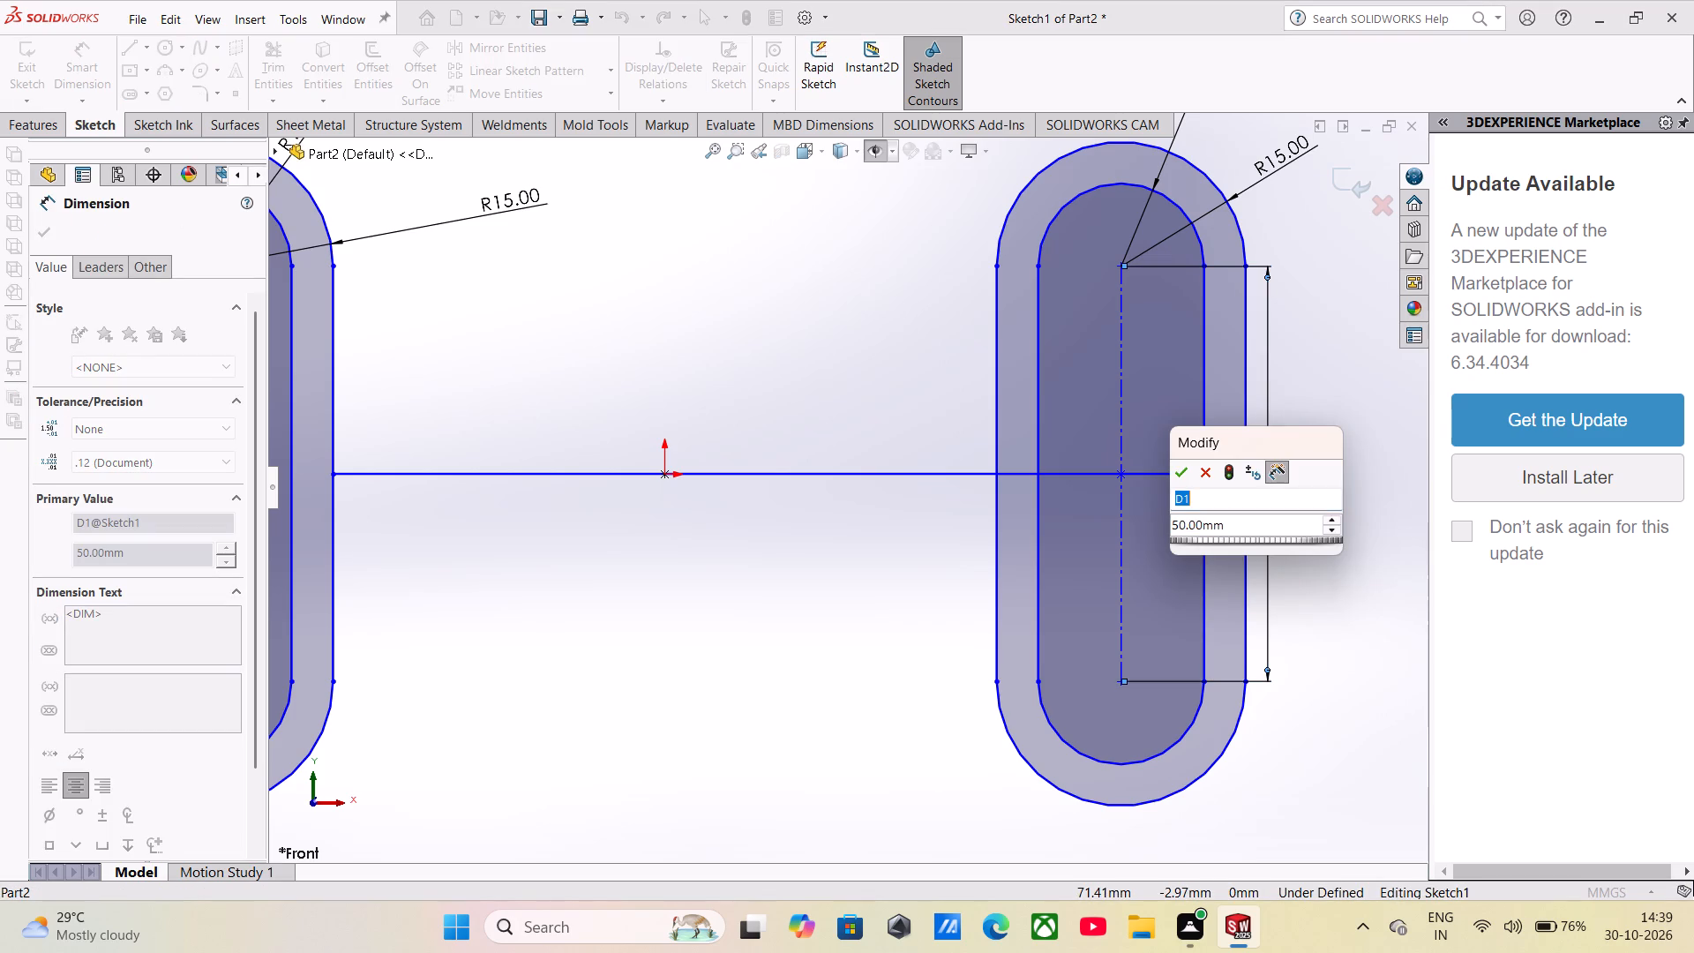
{"action": "left_click", "coordinate": [1236, 528]}
{"action": "left_click_drag", "start_coordinate": [1235, 528], "coordinate": [1152, 525]}
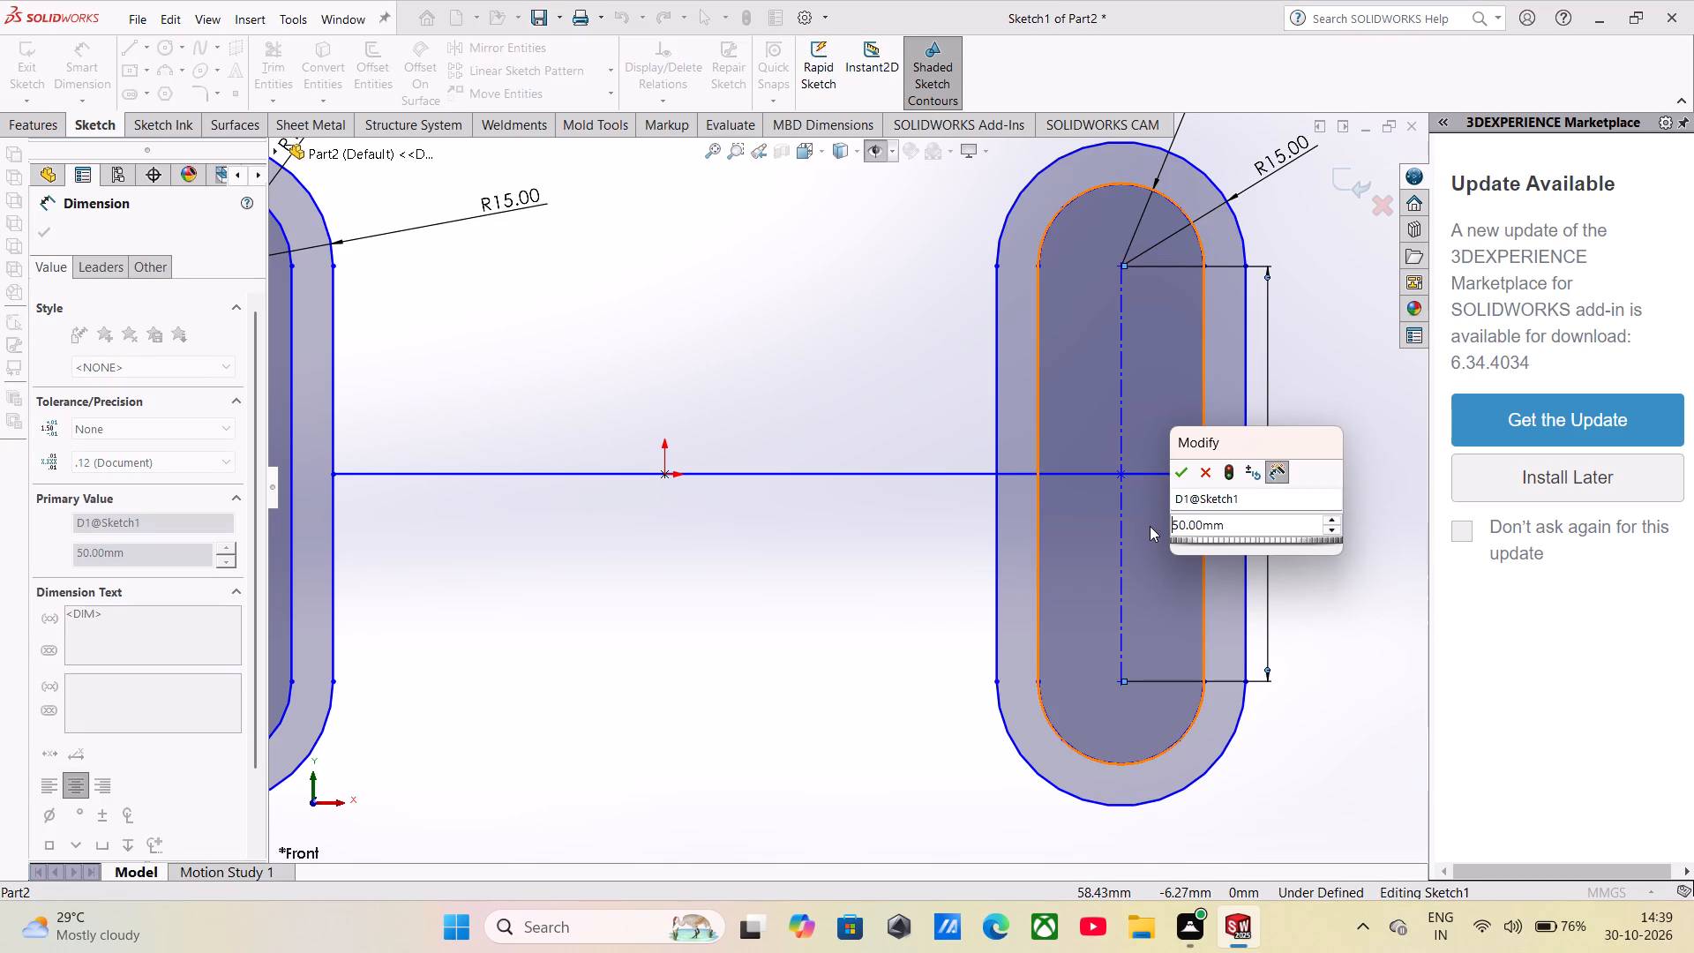
{"action": "type", "text": "90"}
{"action": "key", "text": "Return"}
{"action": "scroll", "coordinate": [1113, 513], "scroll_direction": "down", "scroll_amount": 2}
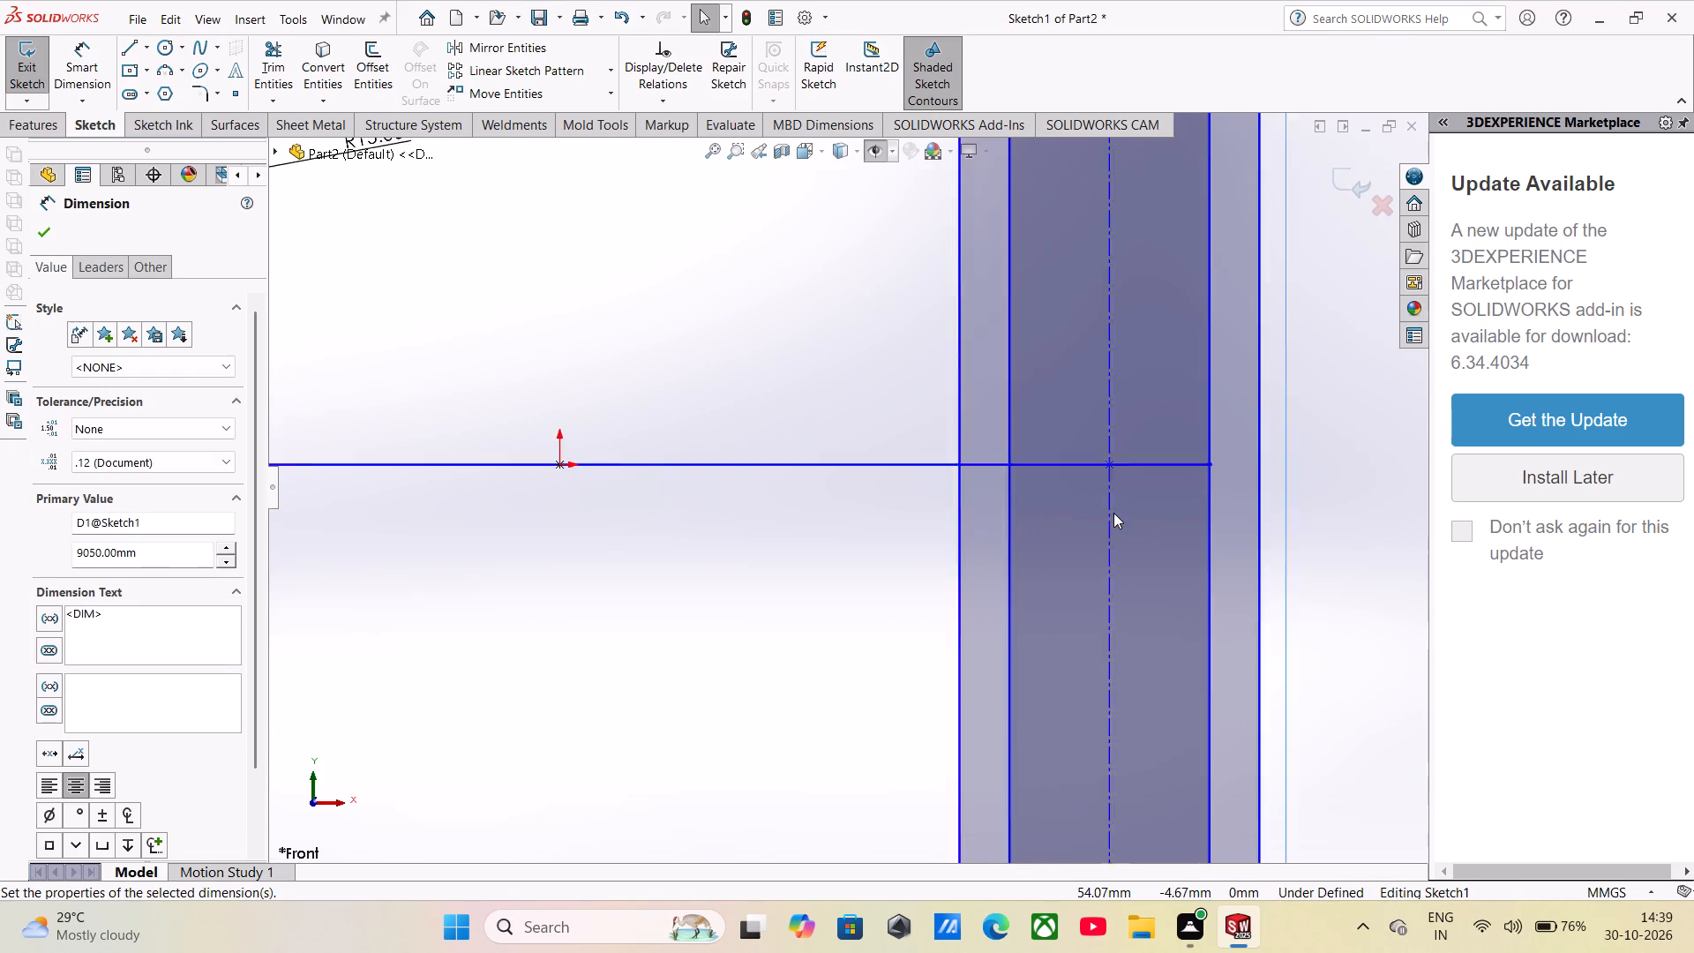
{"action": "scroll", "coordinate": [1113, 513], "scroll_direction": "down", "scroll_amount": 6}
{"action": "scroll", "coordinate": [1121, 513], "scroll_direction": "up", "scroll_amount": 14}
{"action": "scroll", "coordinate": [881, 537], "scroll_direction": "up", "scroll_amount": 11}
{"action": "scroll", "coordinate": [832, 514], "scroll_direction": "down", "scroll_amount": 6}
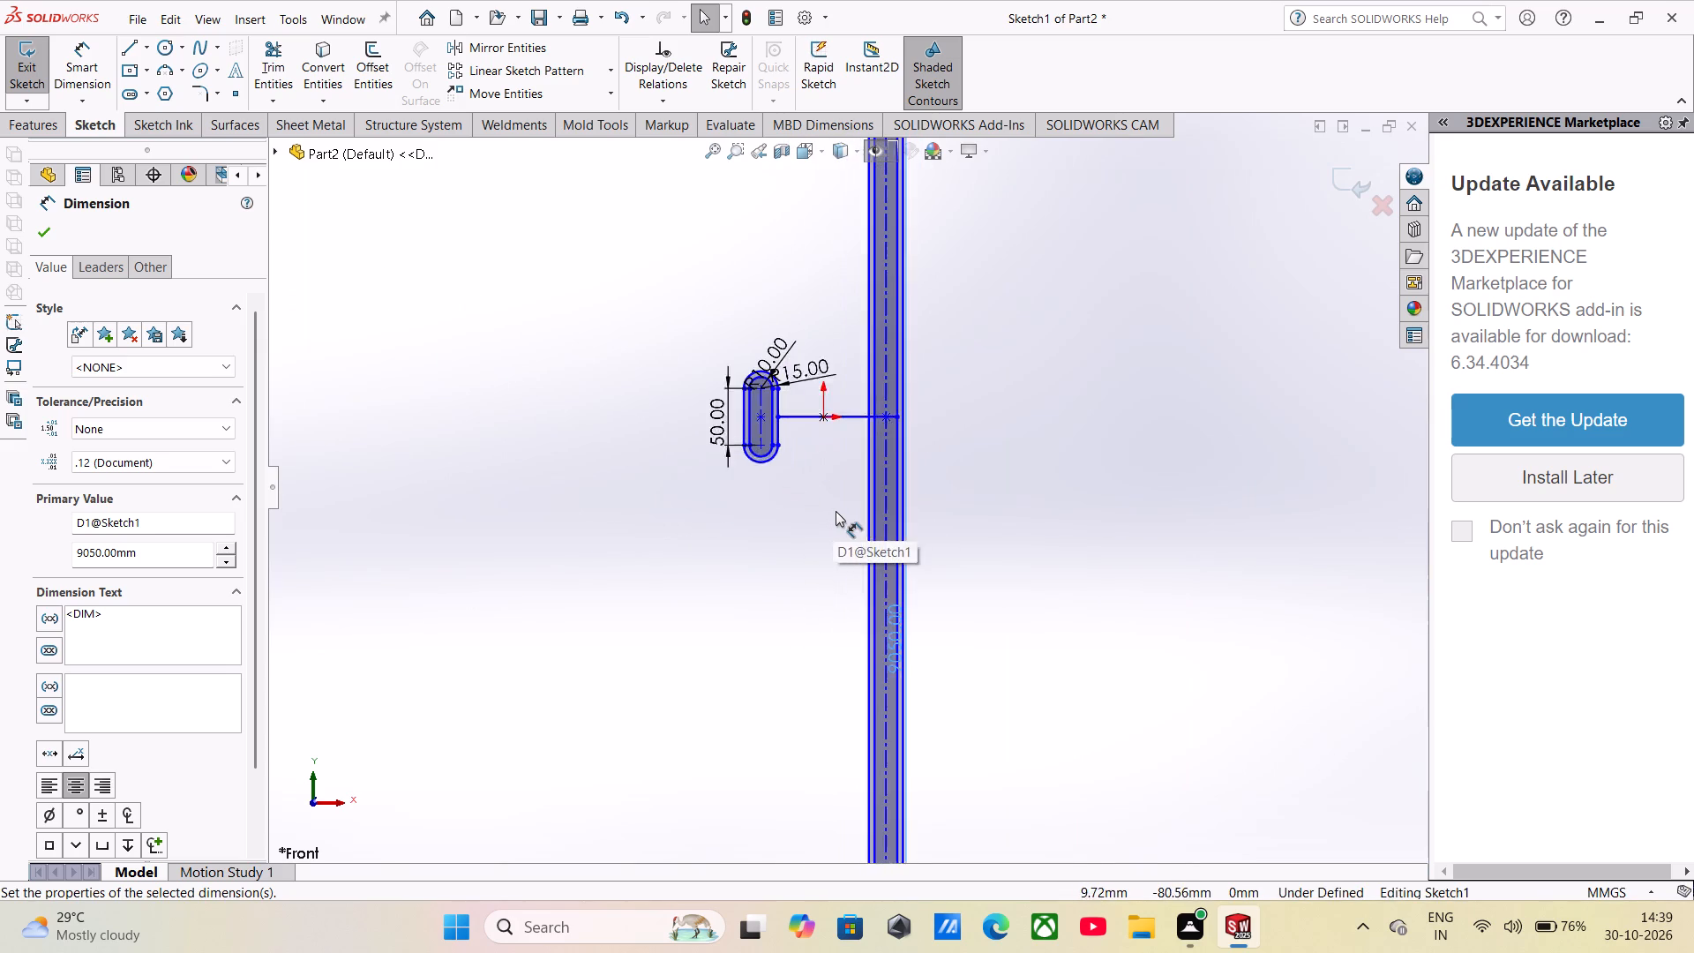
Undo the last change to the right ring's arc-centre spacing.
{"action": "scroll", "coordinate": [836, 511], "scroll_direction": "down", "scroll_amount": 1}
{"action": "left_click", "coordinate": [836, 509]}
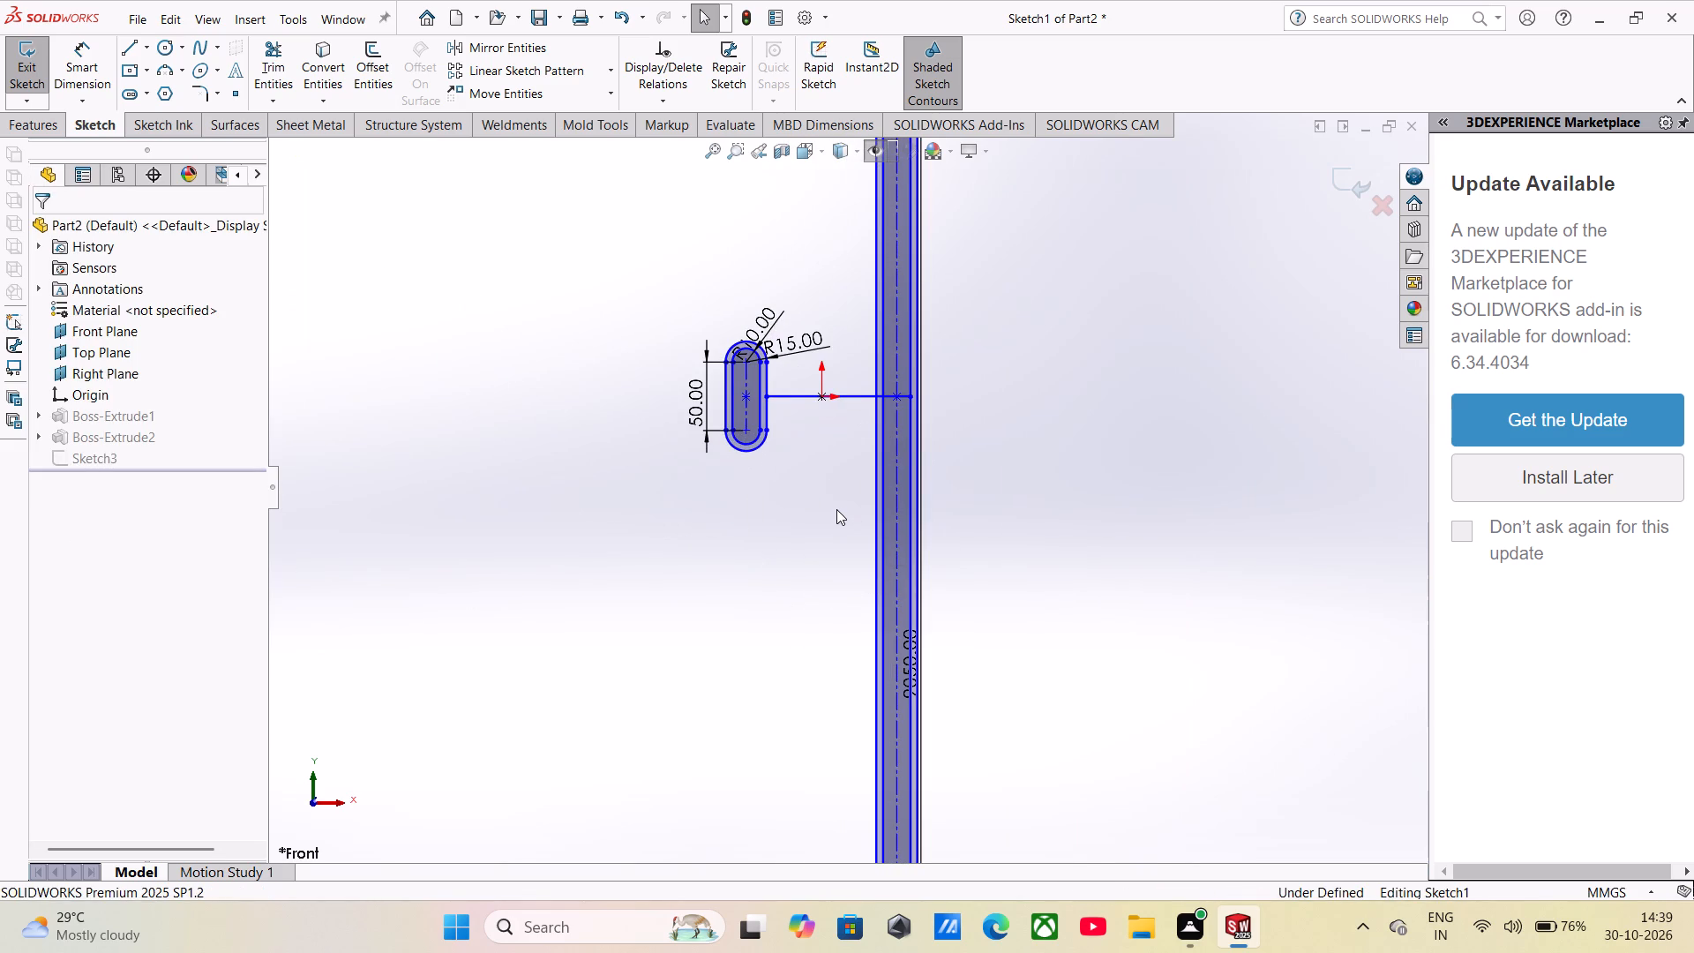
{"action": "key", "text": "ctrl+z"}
Set the left ring's arc-centre spacing to 90 mm.
{"action": "scroll", "coordinate": [723, 421], "scroll_direction": "down", "scroll_amount": 5}
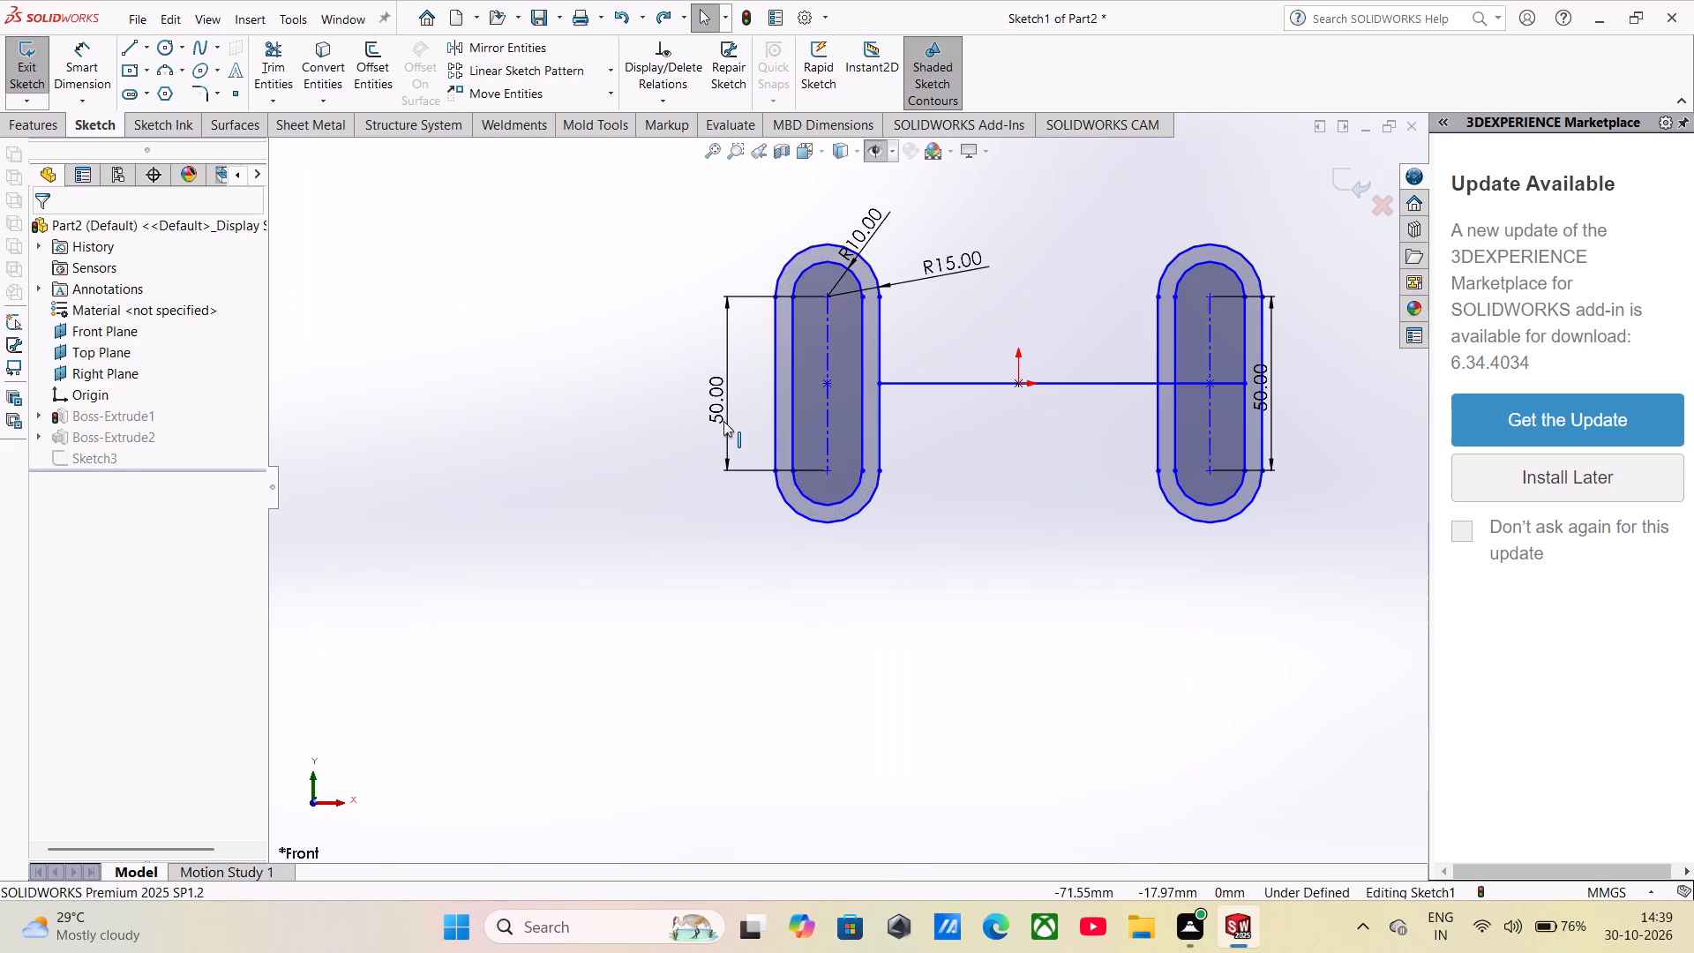
{"action": "double_click", "coordinate": [721, 403]}
{"action": "double_click", "coordinate": [715, 409]}
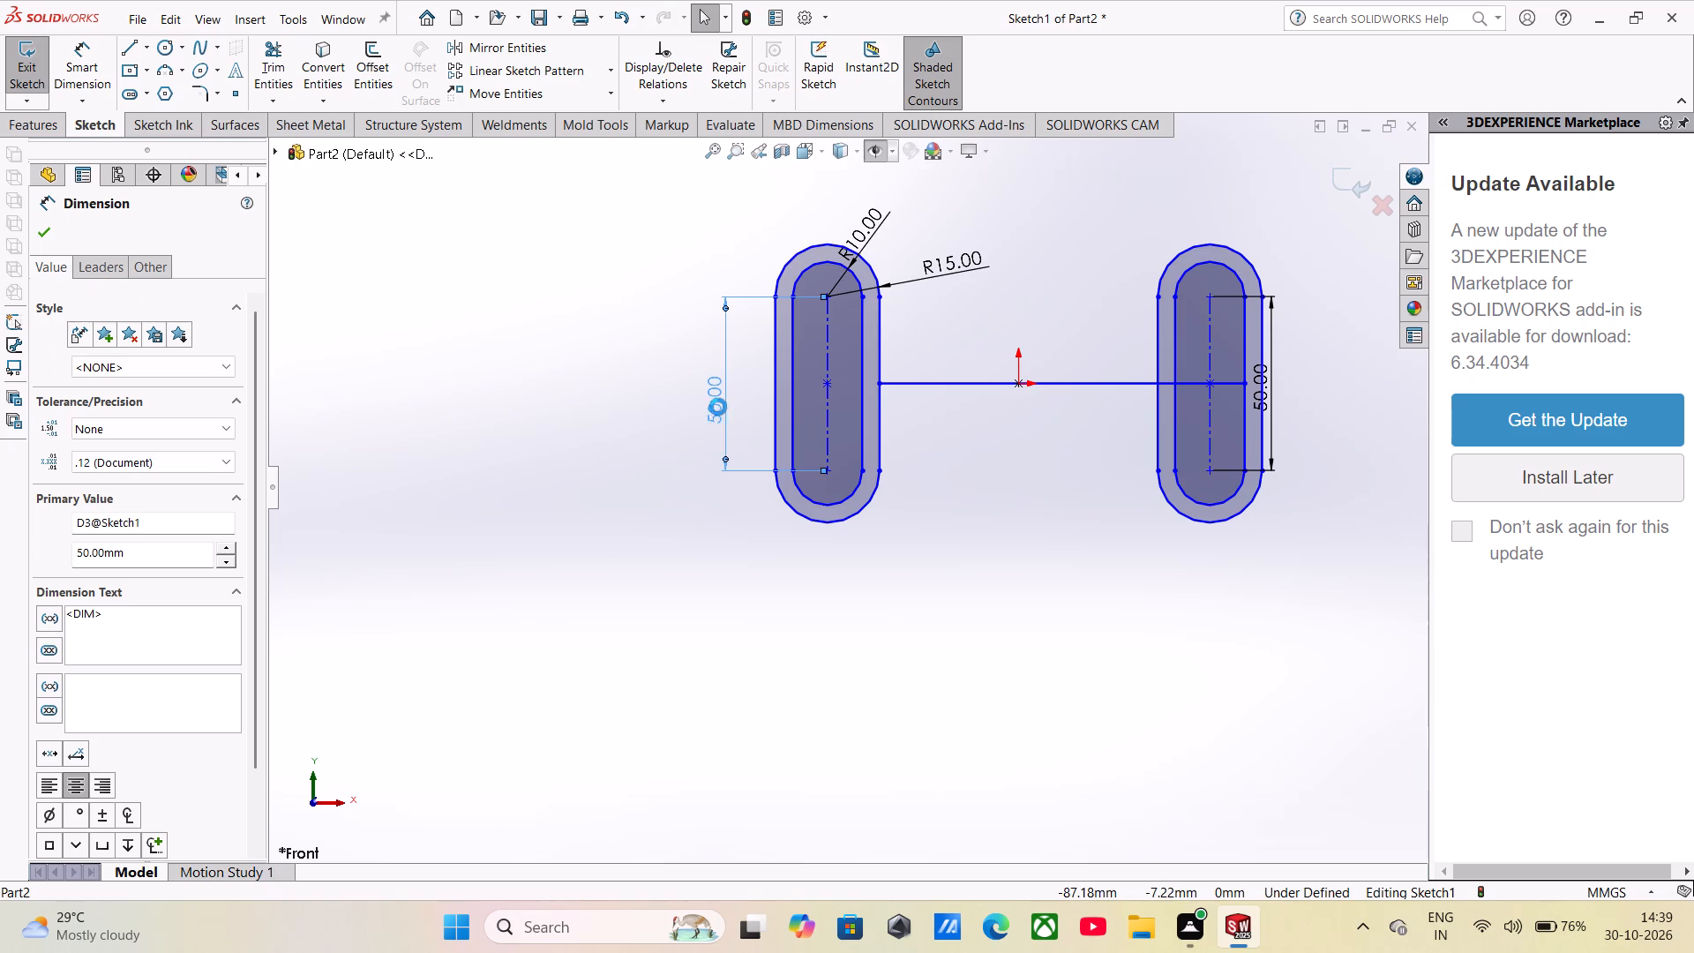
{"action": "type", "text": "90"}
{"action": "key", "text": "Return"}
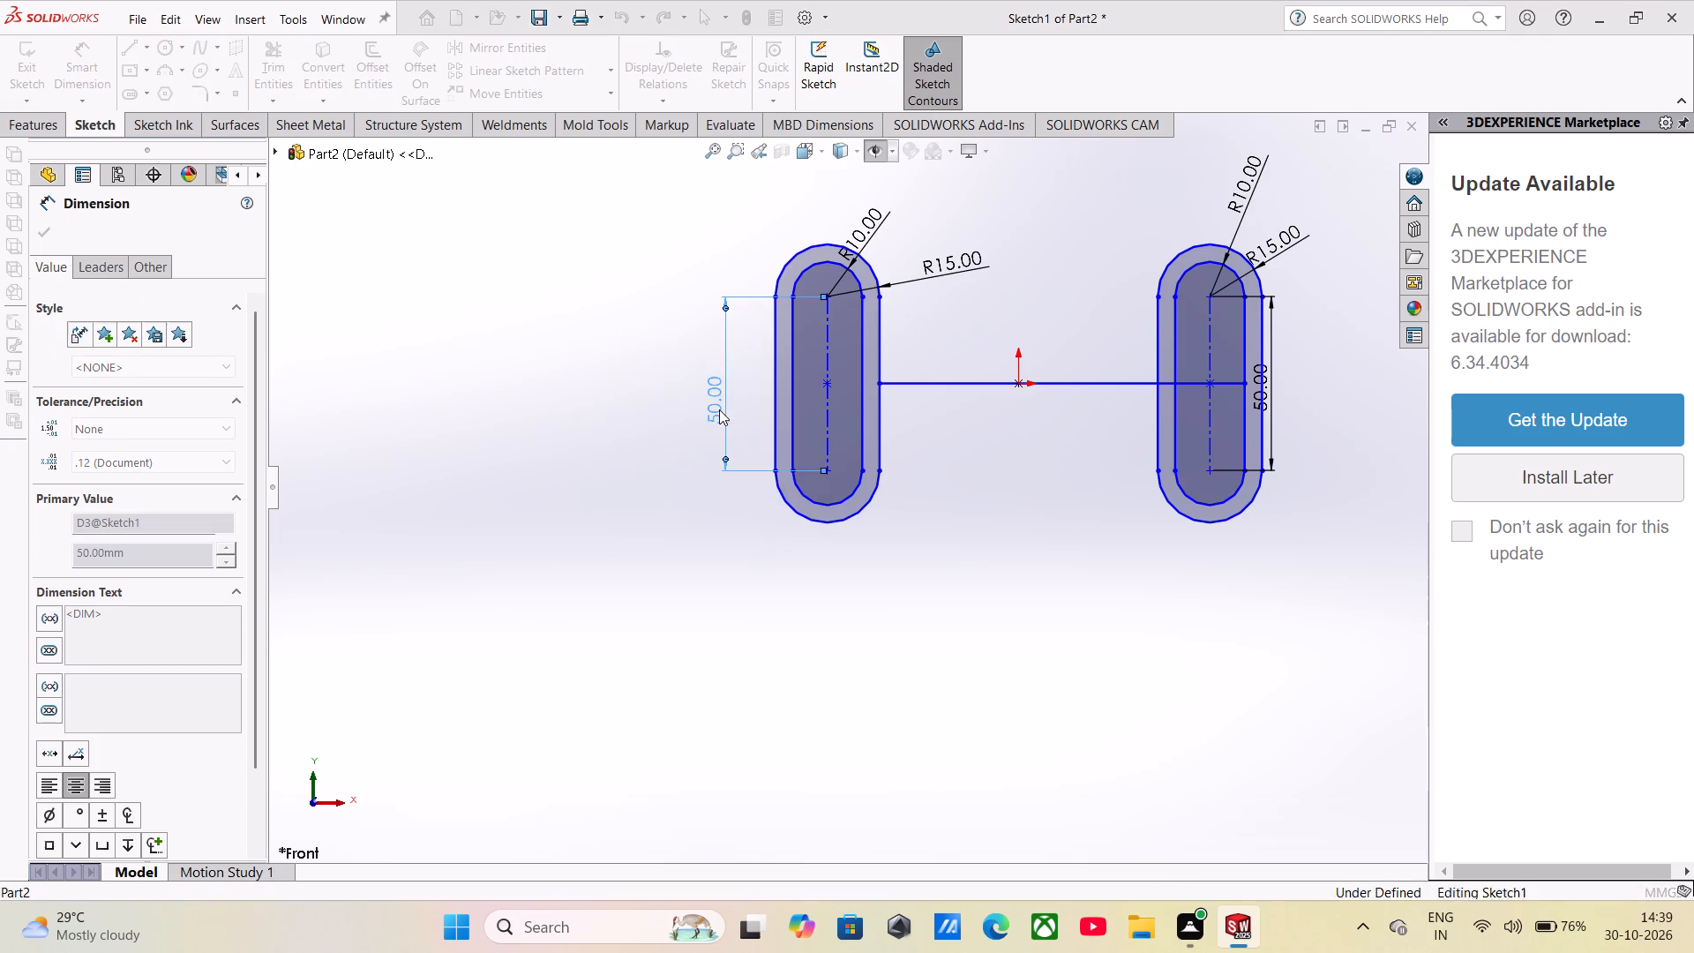
Set the right ring's arc-centre spacing to 90 mm and exit the sketch.
{"action": "double_click", "coordinate": [1259, 317]}
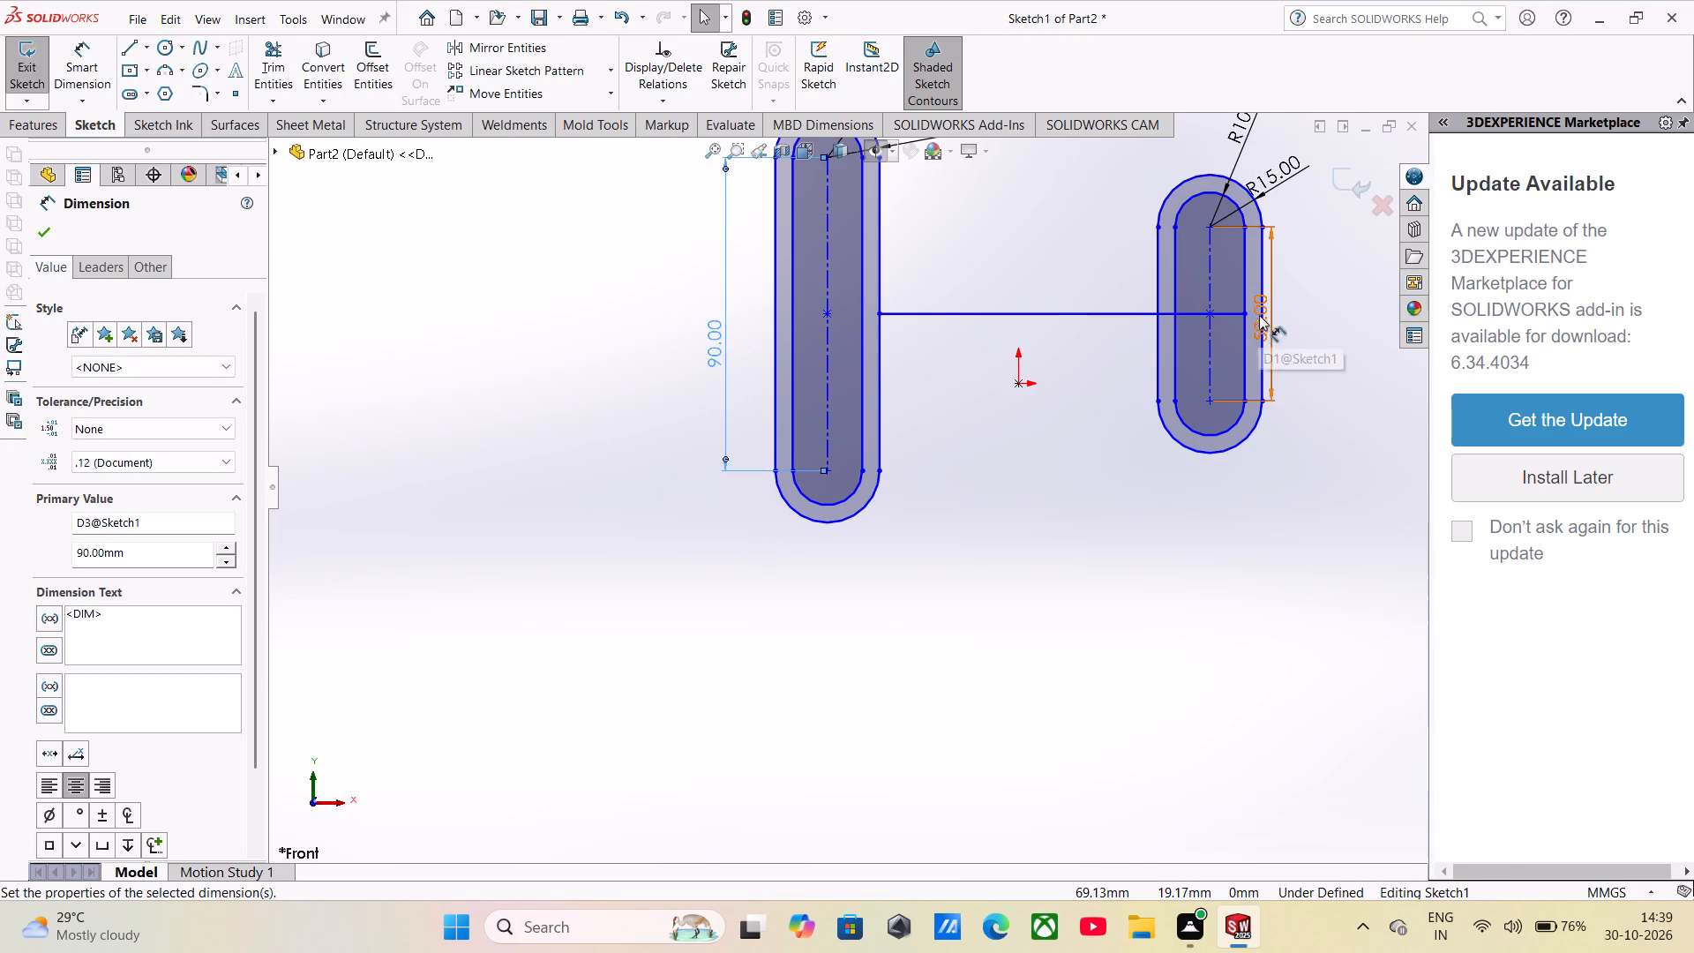
{"action": "type", "text": "90"}
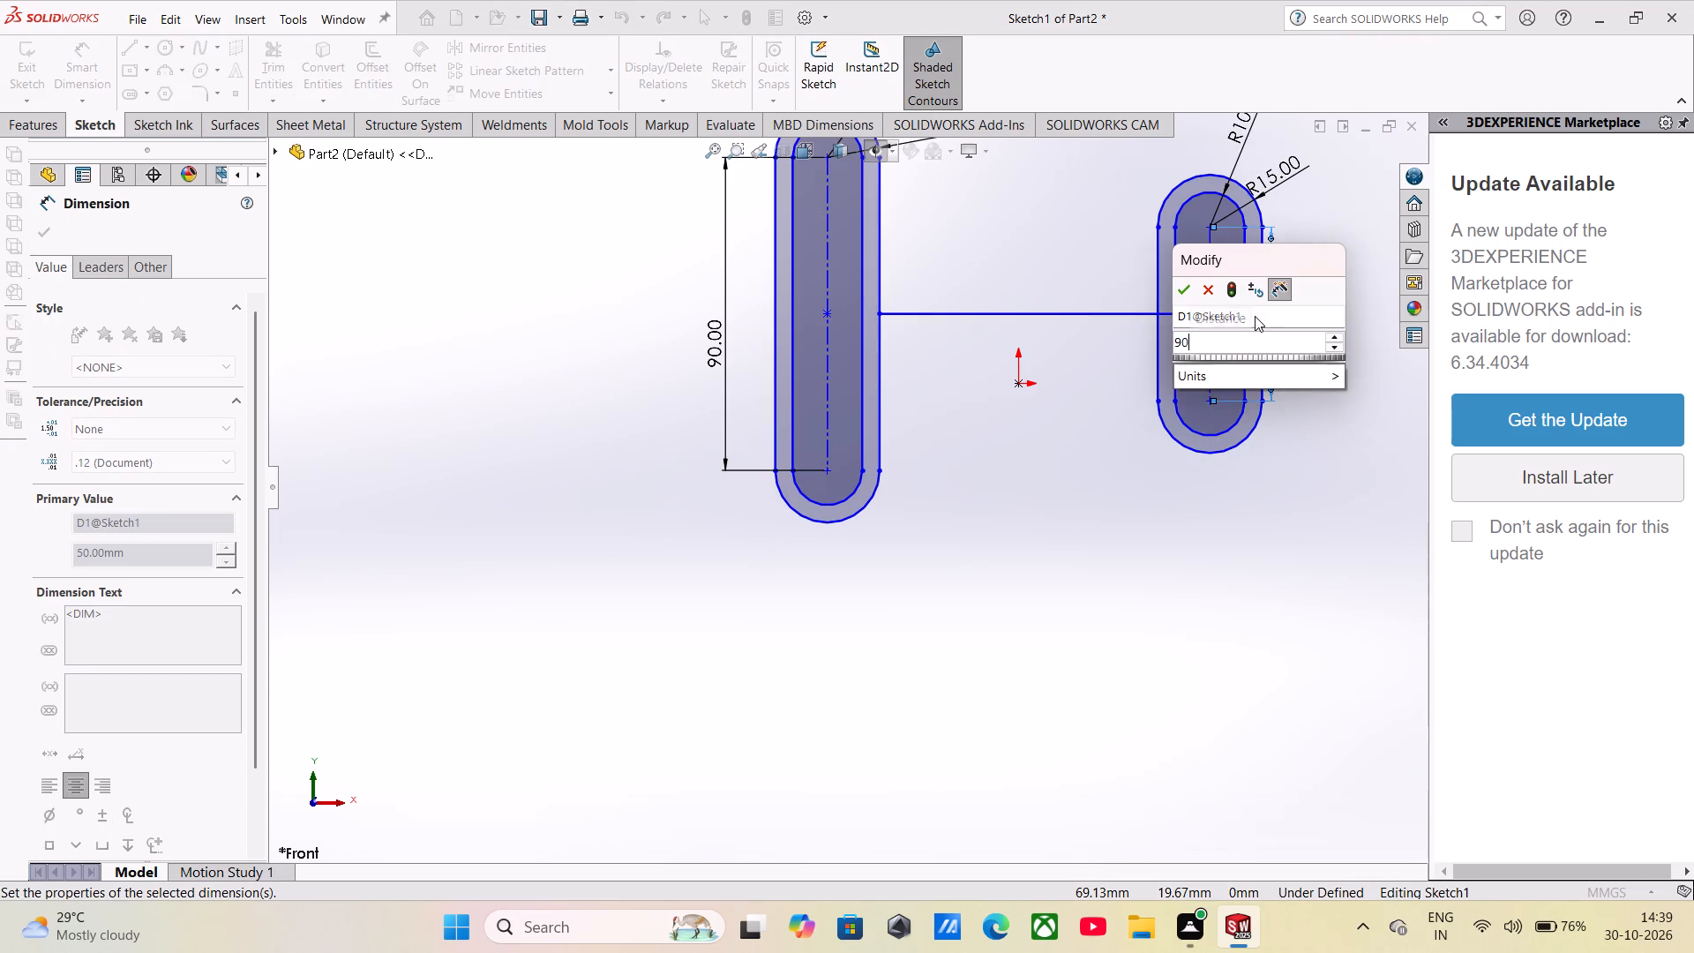
{"action": "key", "text": "Return"}
{"action": "scroll", "coordinate": [1204, 356], "scroll_direction": "up", "scroll_amount": 1}
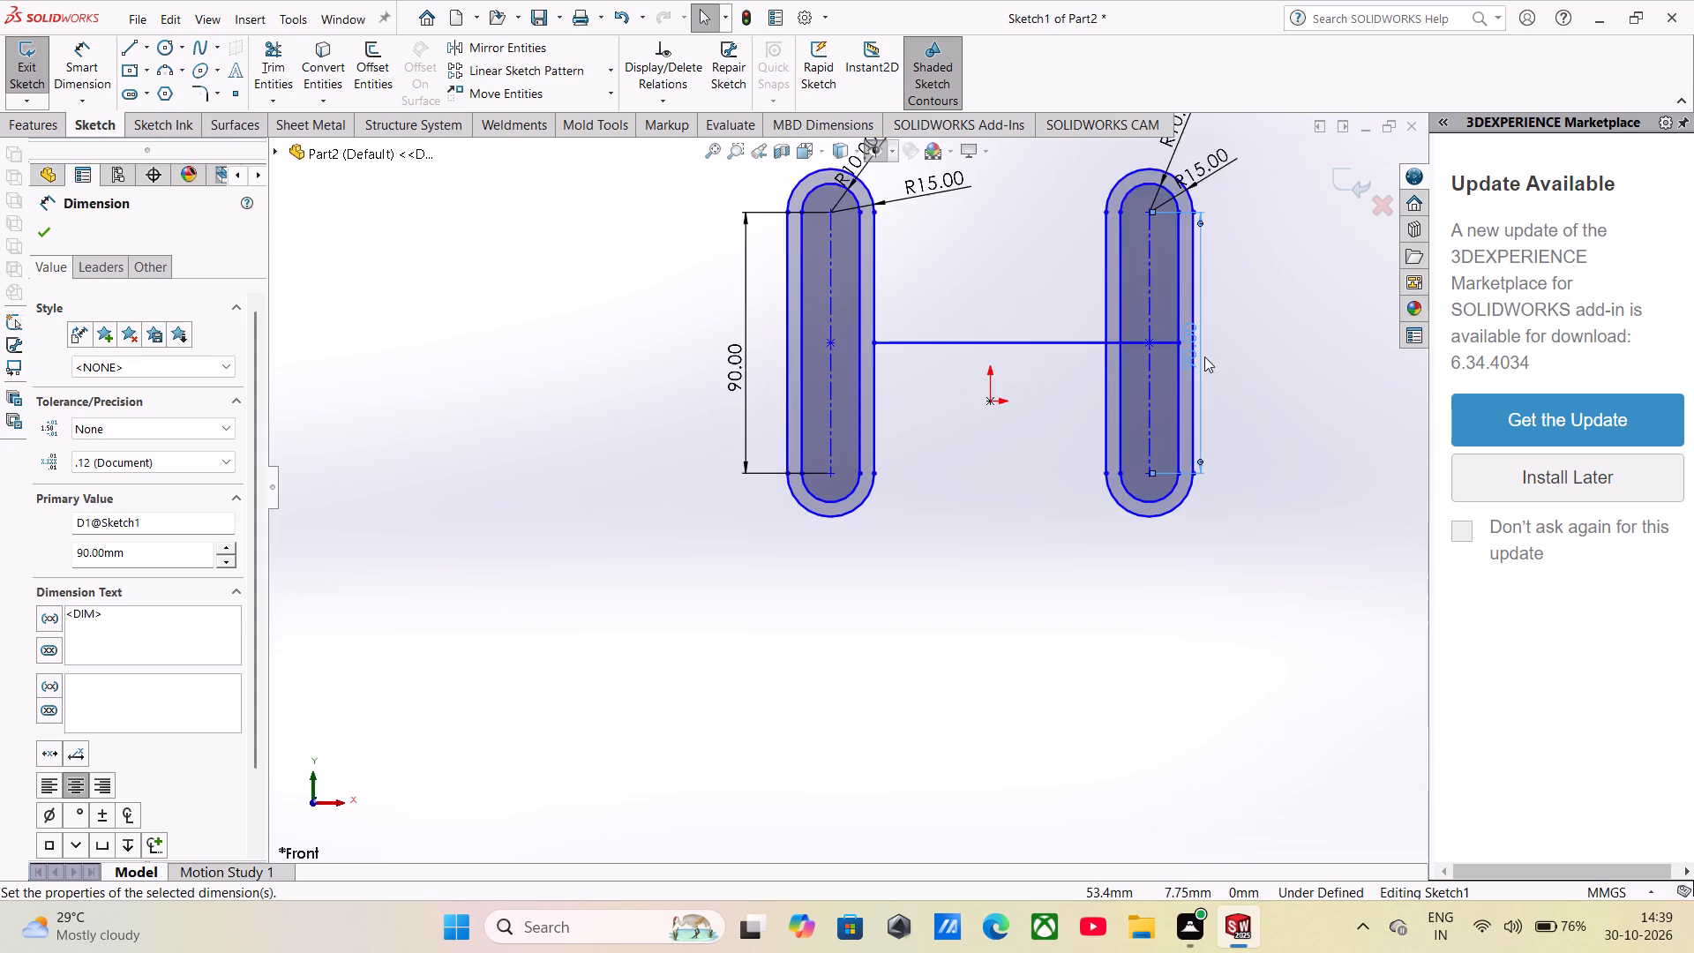
{"action": "scroll", "coordinate": [1204, 356], "scroll_direction": "up", "scroll_amount": 2}
{"action": "scroll", "coordinate": [897, 411], "scroll_direction": "down", "scroll_amount": 1}
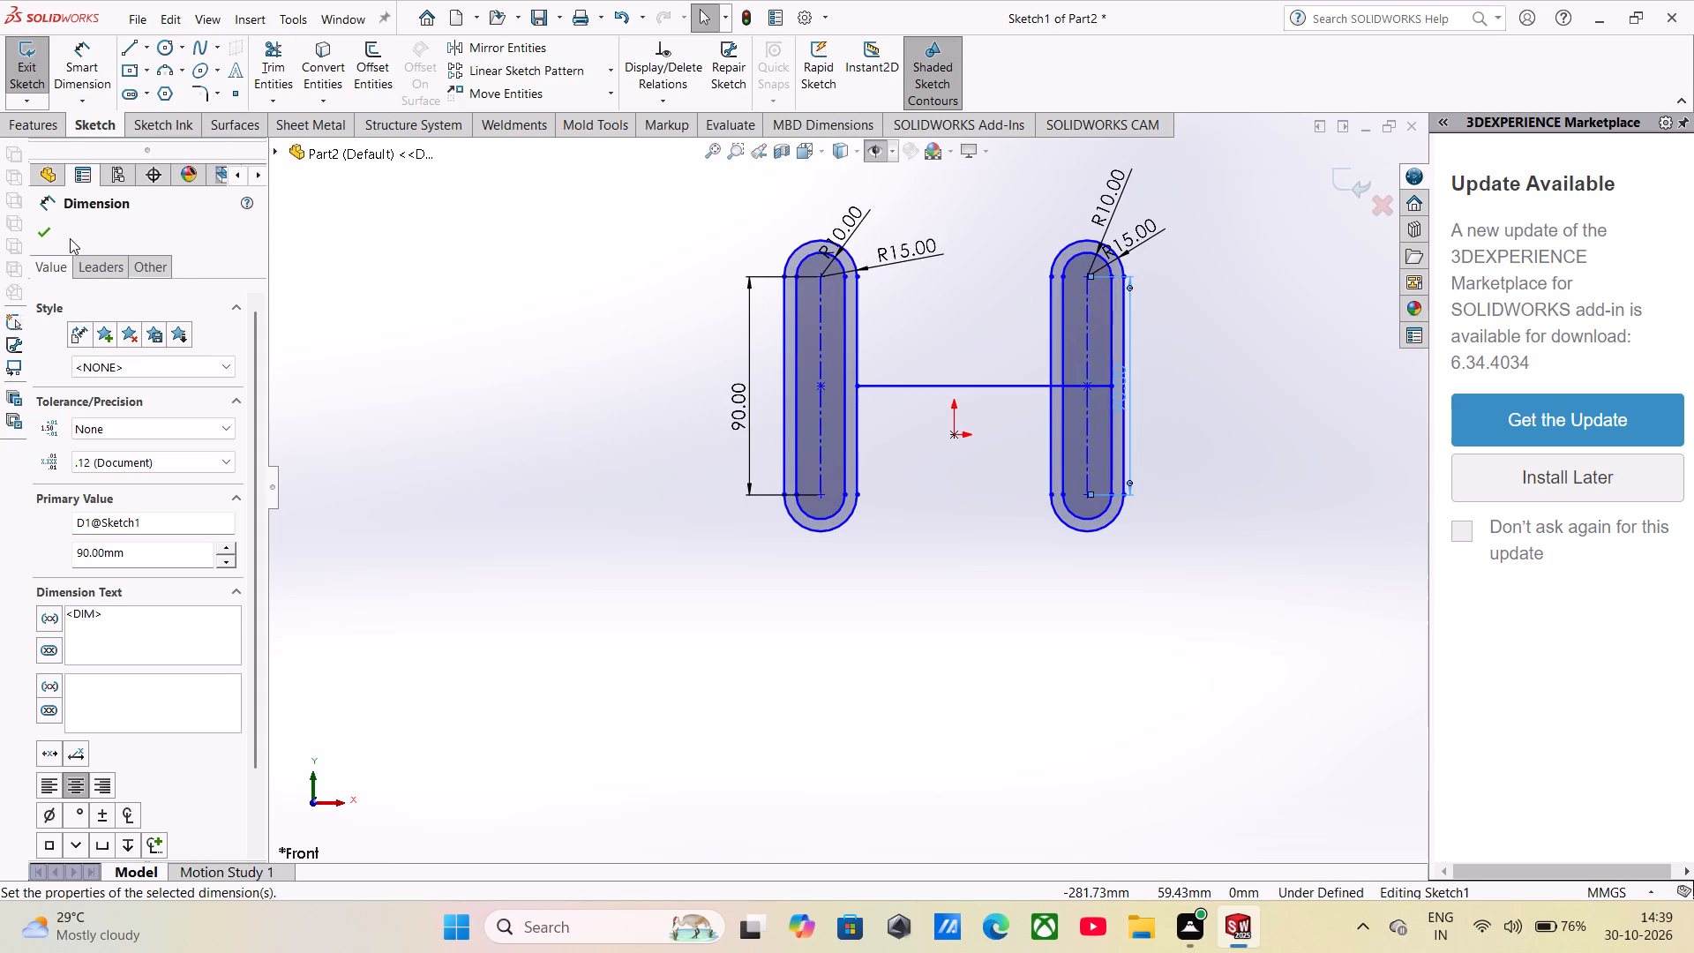
{"action": "left_click", "coordinate": [53, 229]}
{"action": "left_click_drag", "start_coordinate": [1338, 198], "coordinate": [1340, 190]}
{"action": "left_click", "coordinate": [1342, 189]}
{"action": "scroll", "coordinate": [1128, 312], "scroll_direction": "down", "scroll_amount": 3}
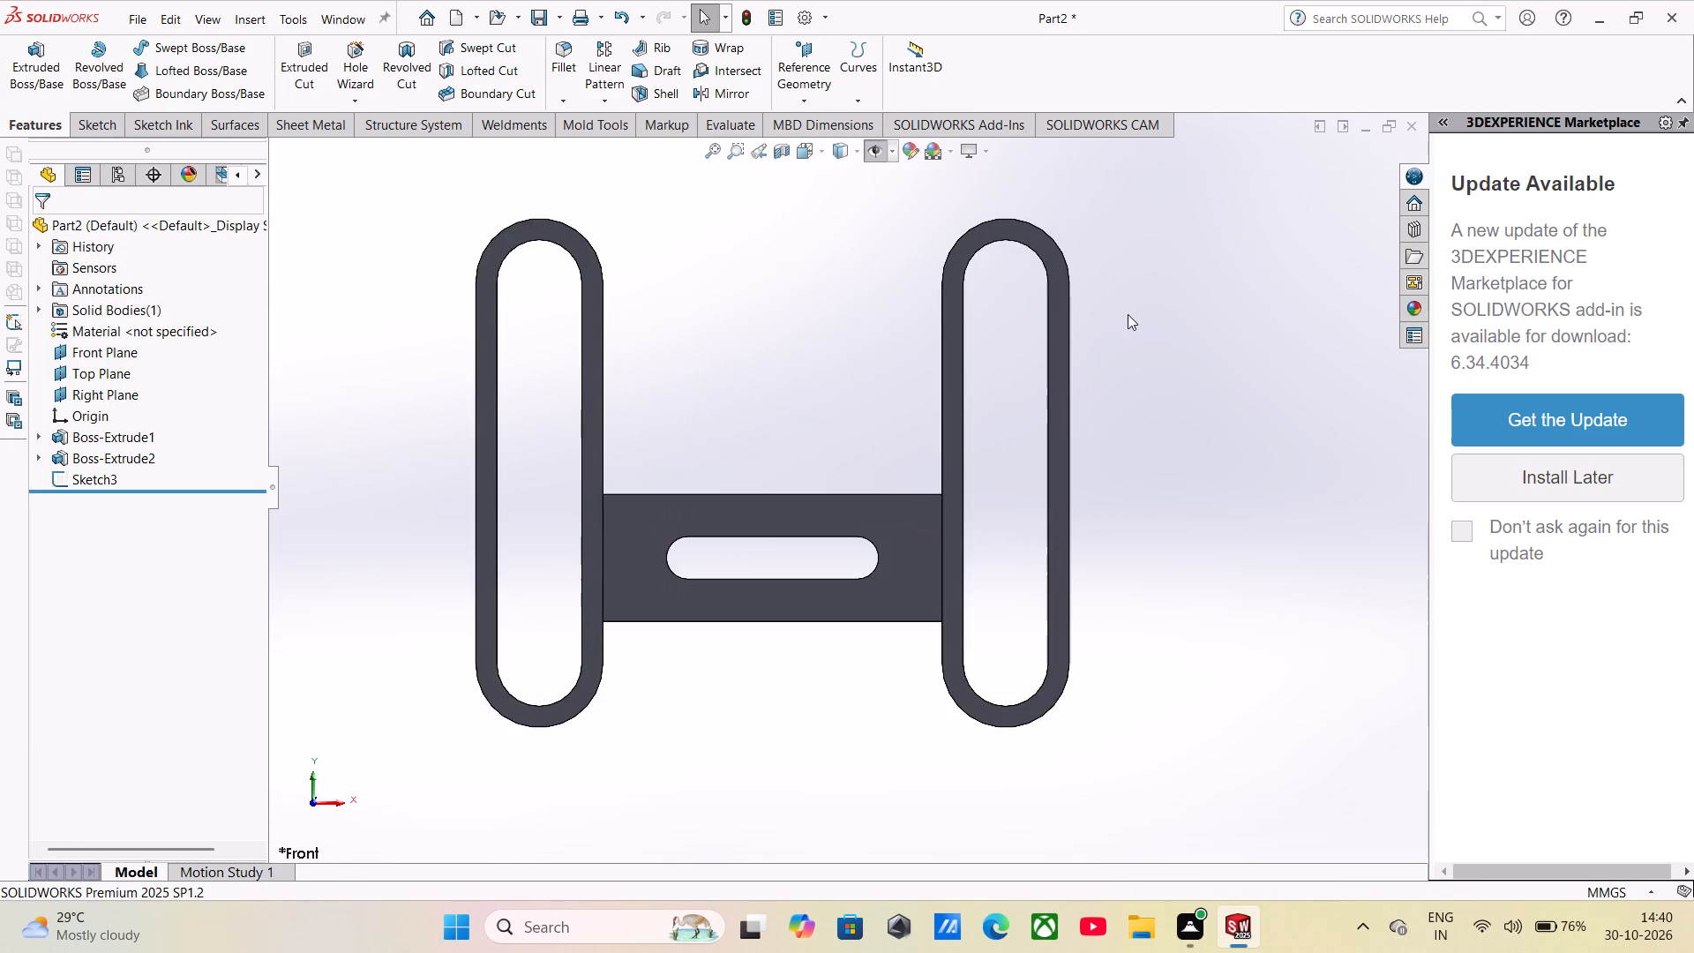
Delete the slotted web extrusion between the two rings, keeping its sketch.
{"action": "middle_click_drag", "start_coordinate": [1128, 314], "coordinate": [1103, 355]}
{"action": "right_click", "coordinate": [781, 513]}
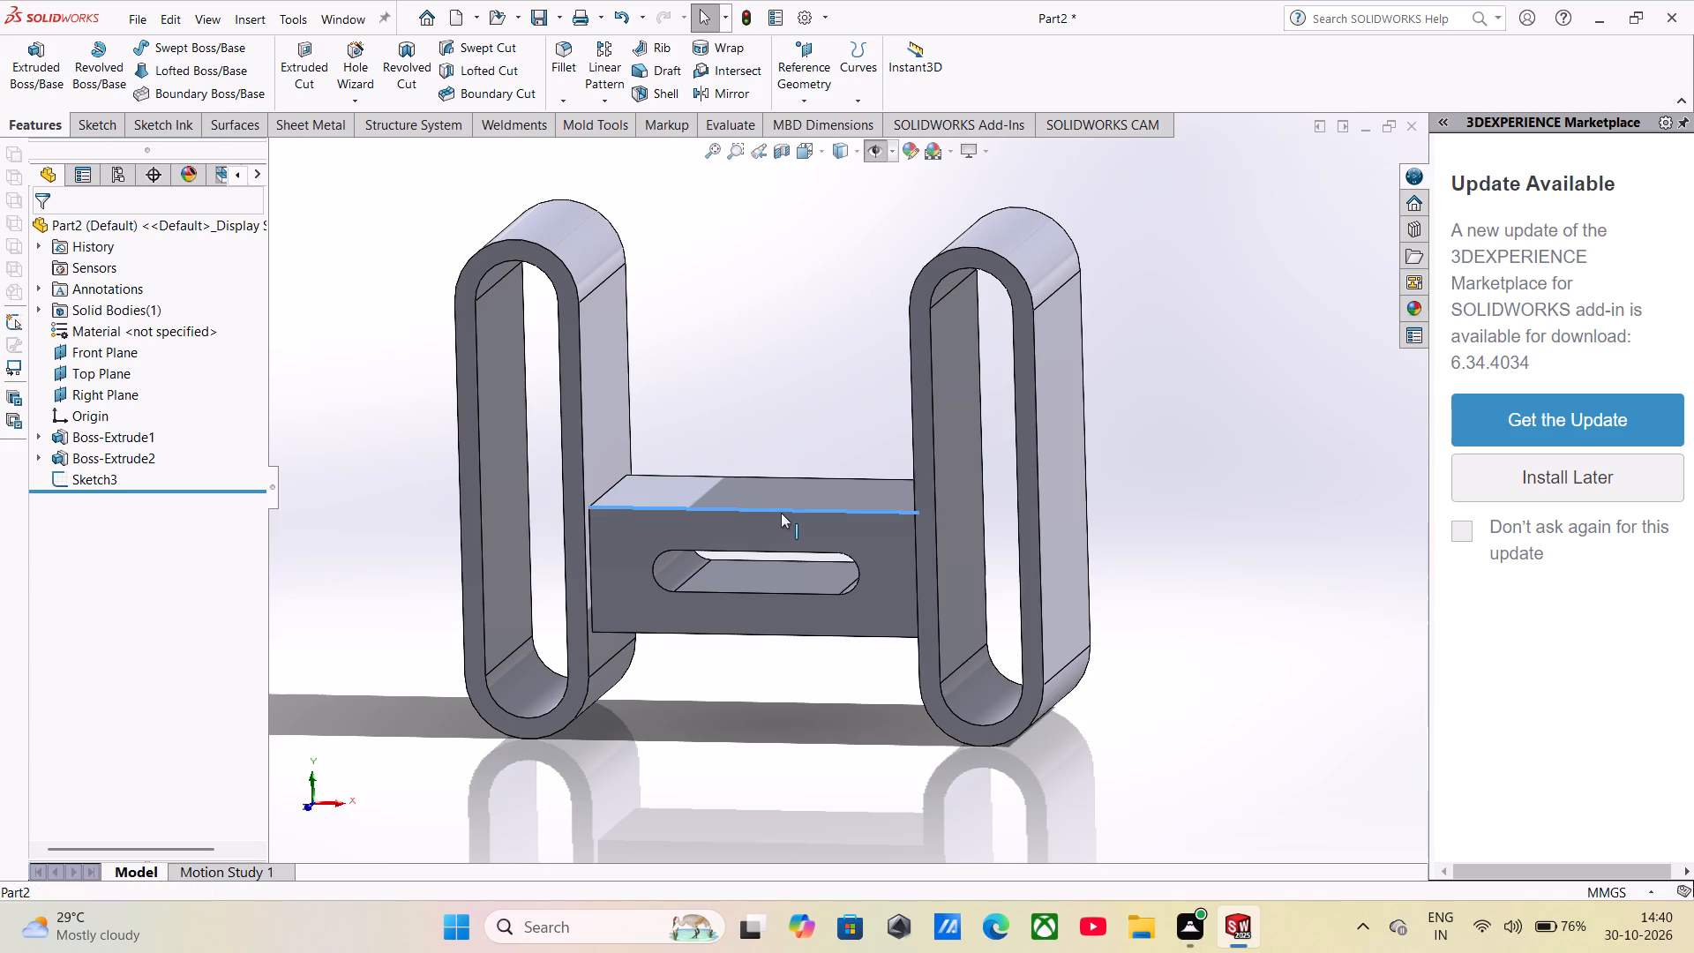
{"action": "left_click", "coordinate": [92, 460]}
{"action": "right_click", "coordinate": [94, 461]}
{"action": "left_click", "coordinate": [197, 568]}
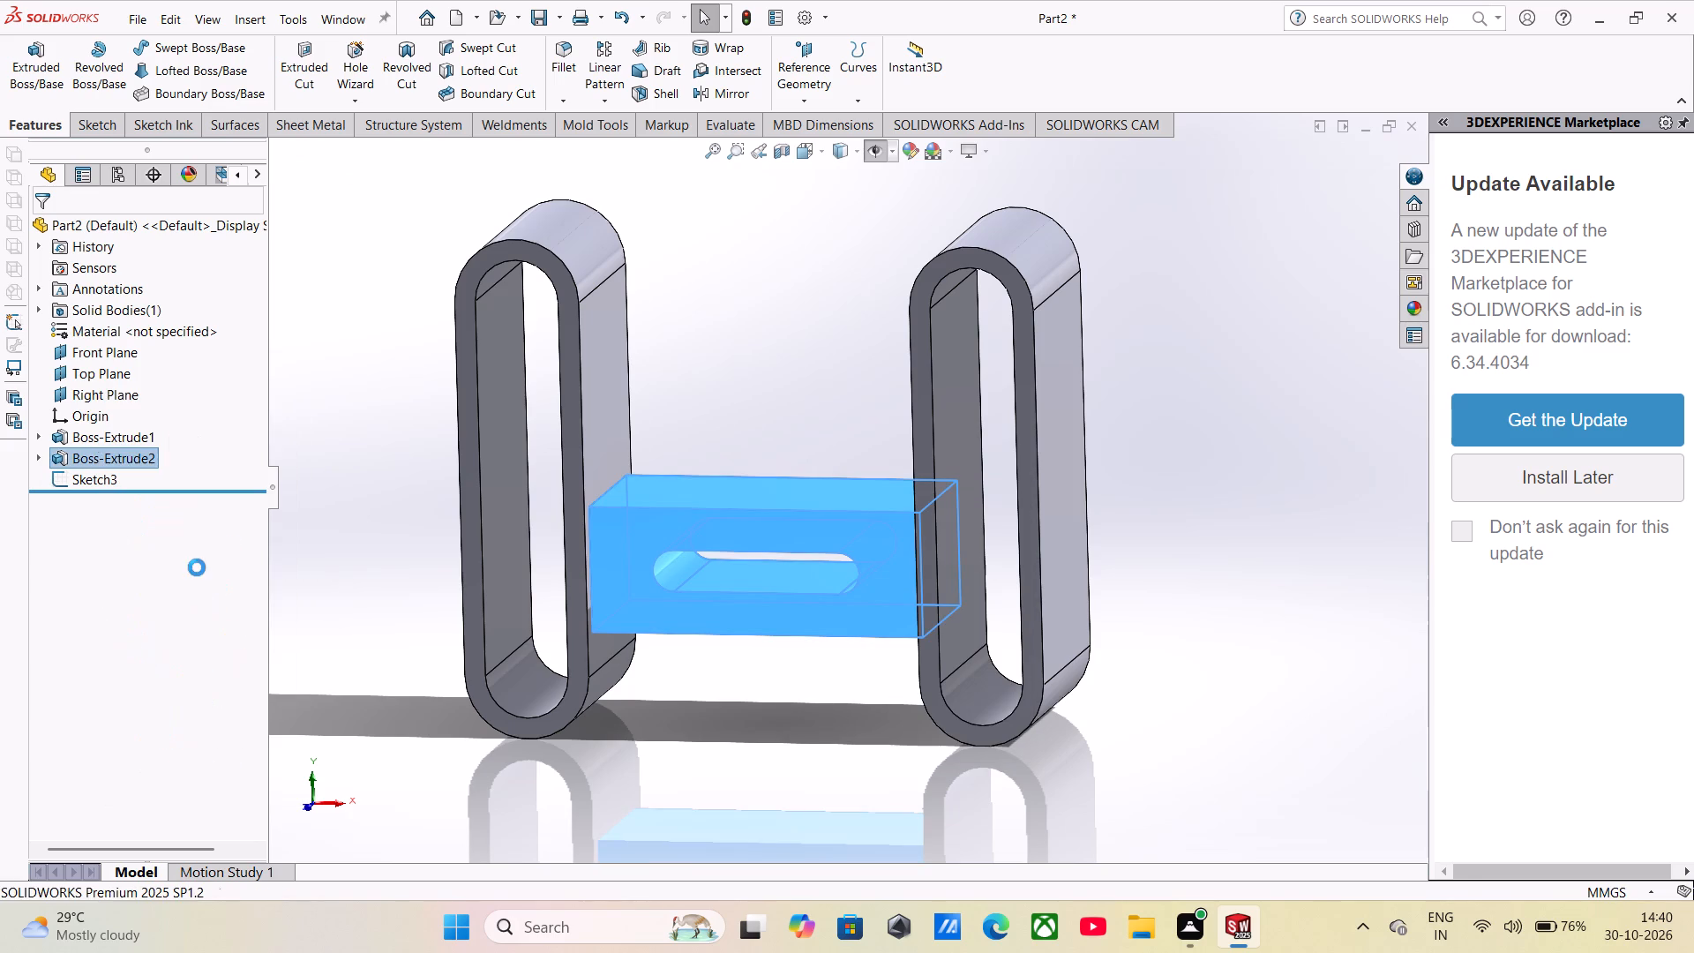
Open the extrusion feature of the two rings and review its settings.
{"action": "middle_click_drag", "start_coordinate": [603, 395], "coordinate": [603, 398]}
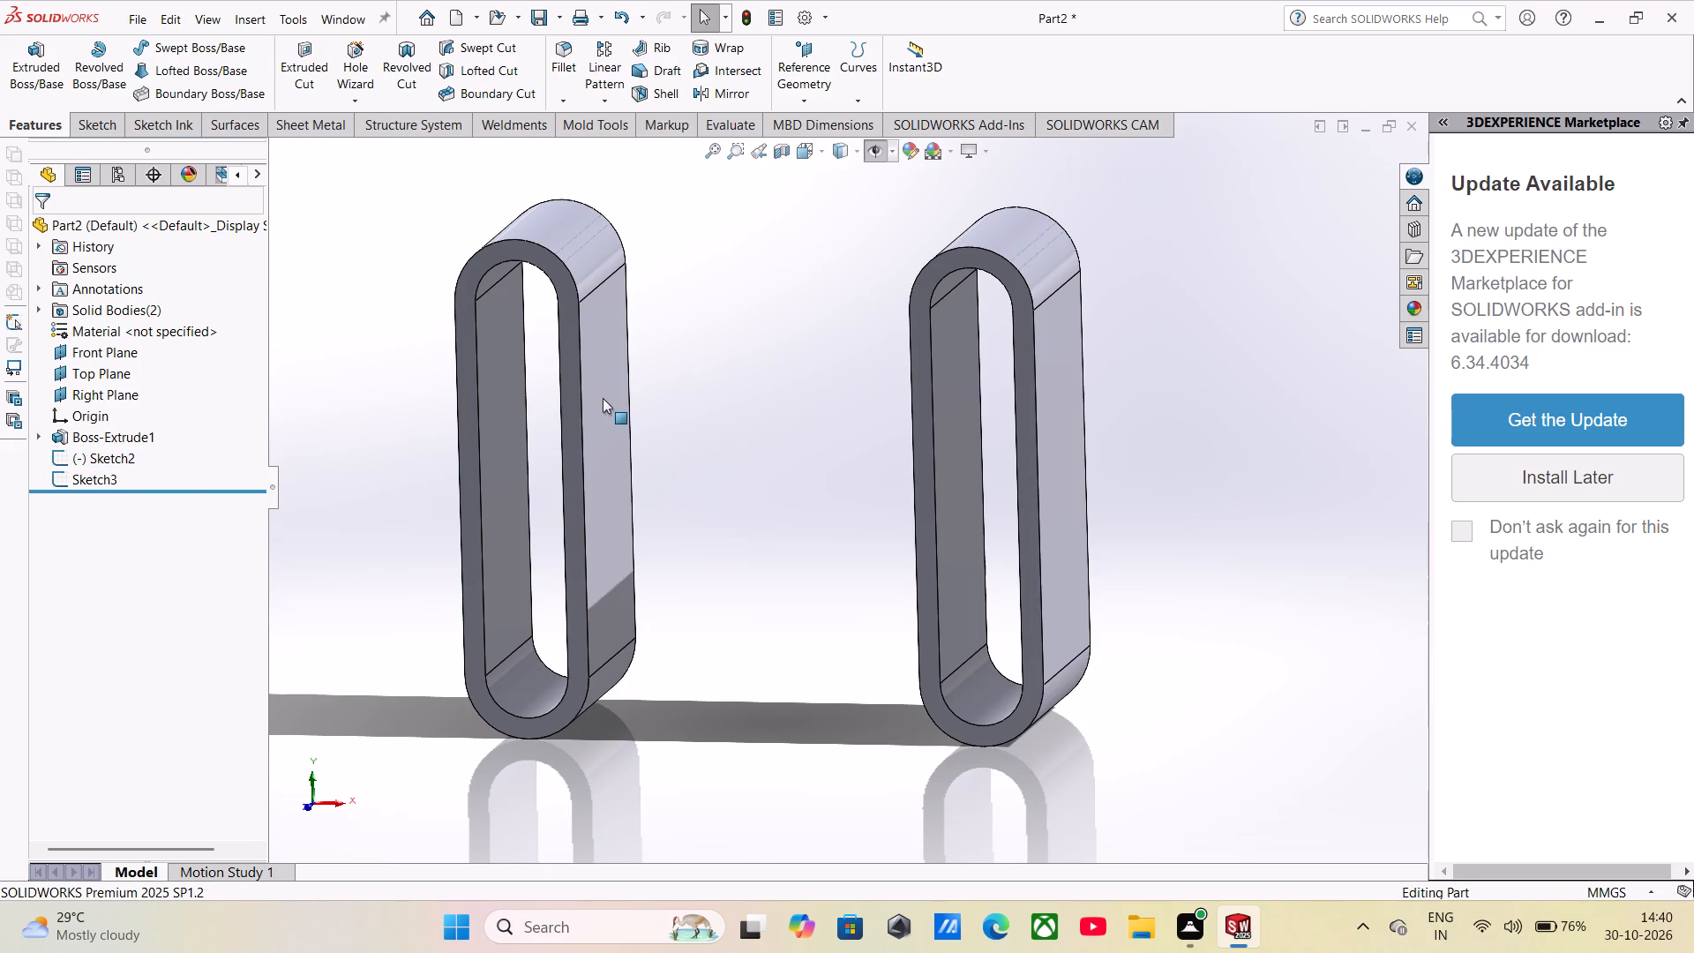
{"action": "middle_click_drag", "start_coordinate": [603, 398], "coordinate": [566, 402]}
{"action": "right_click", "coordinate": [621, 377]}
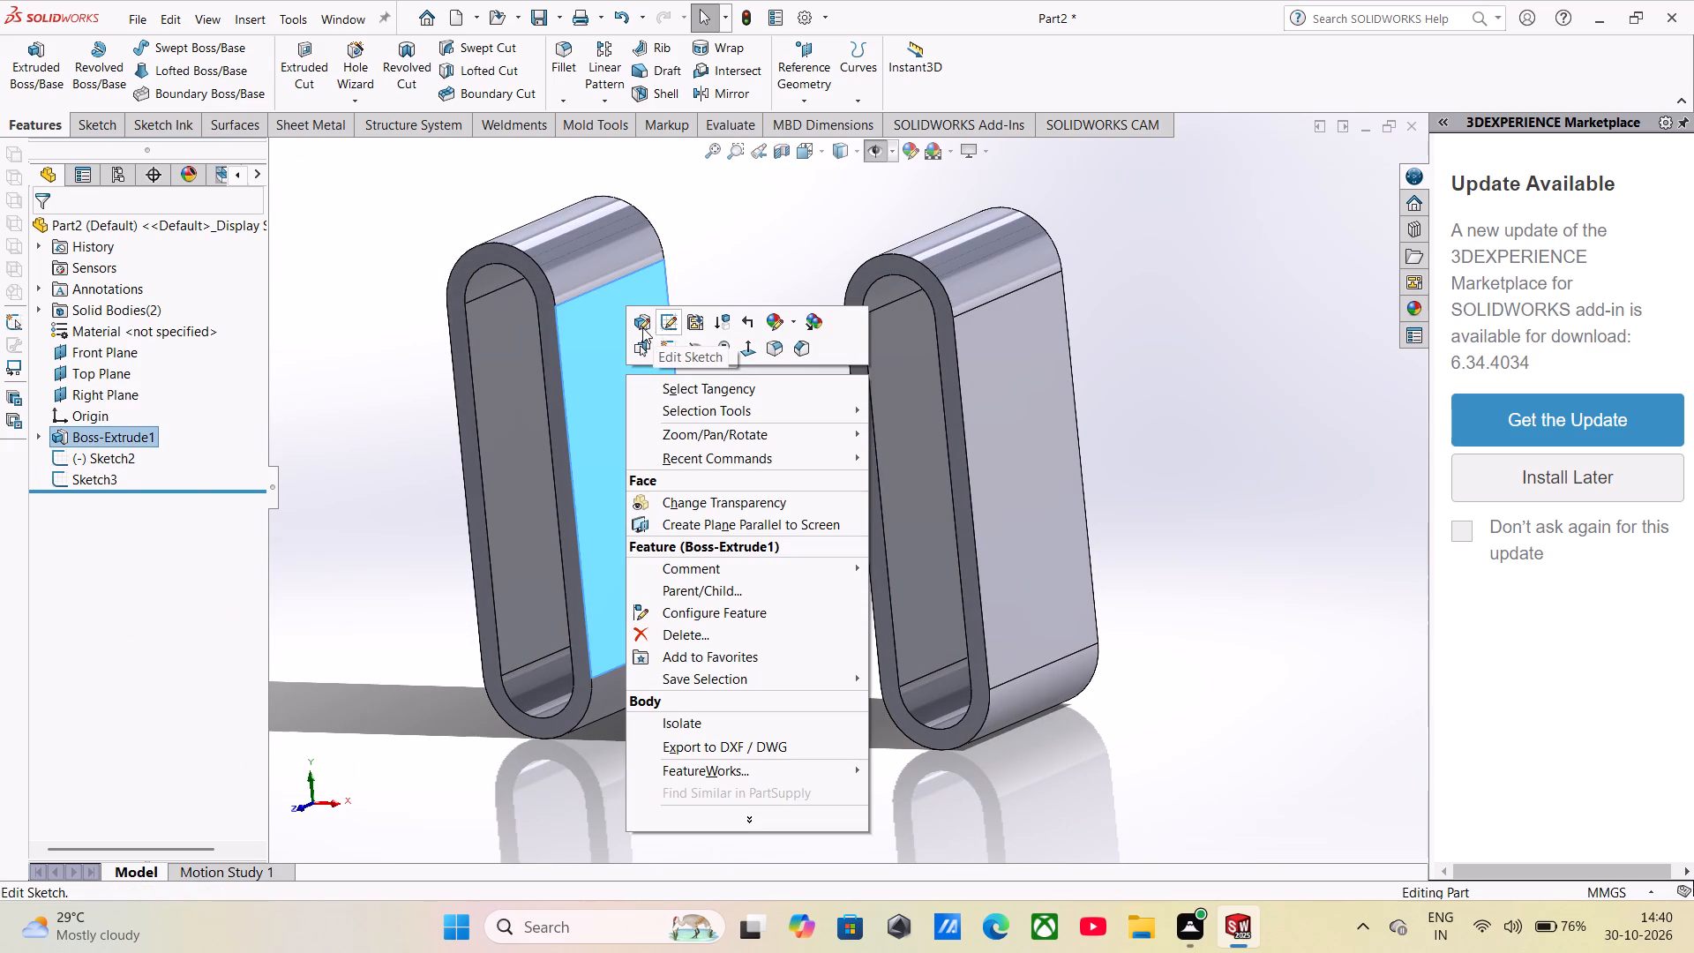
{"action": "left_click", "coordinate": [641, 324]}
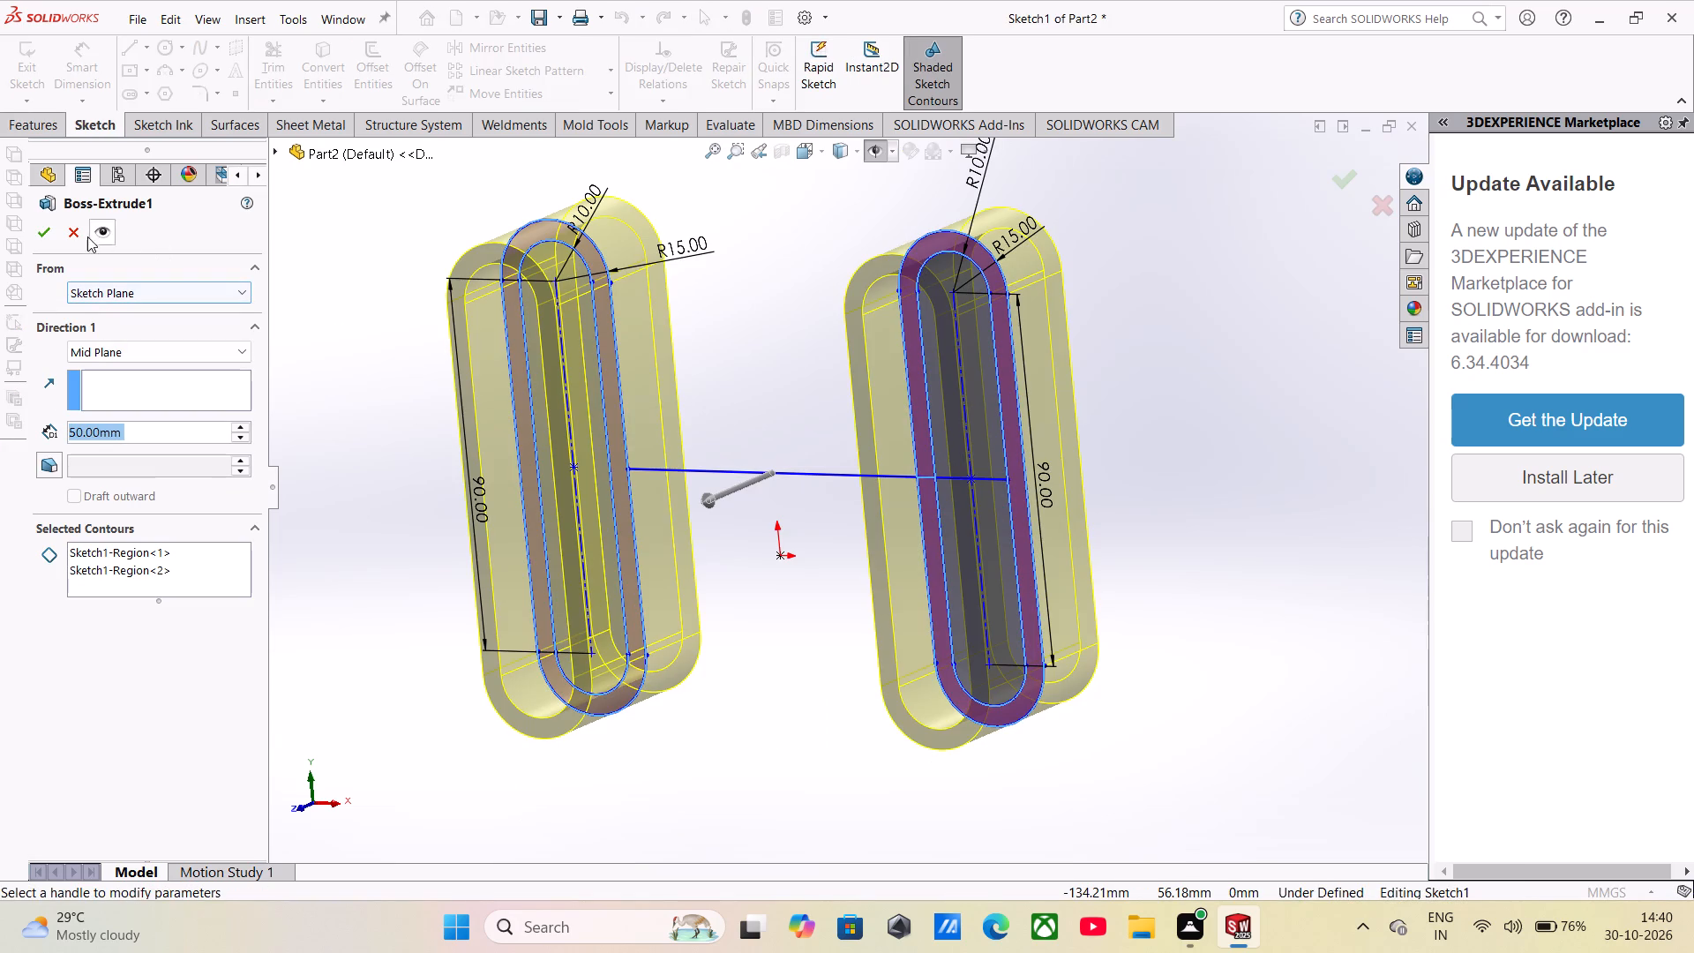
{"action": "left_click", "coordinate": [53, 239]}
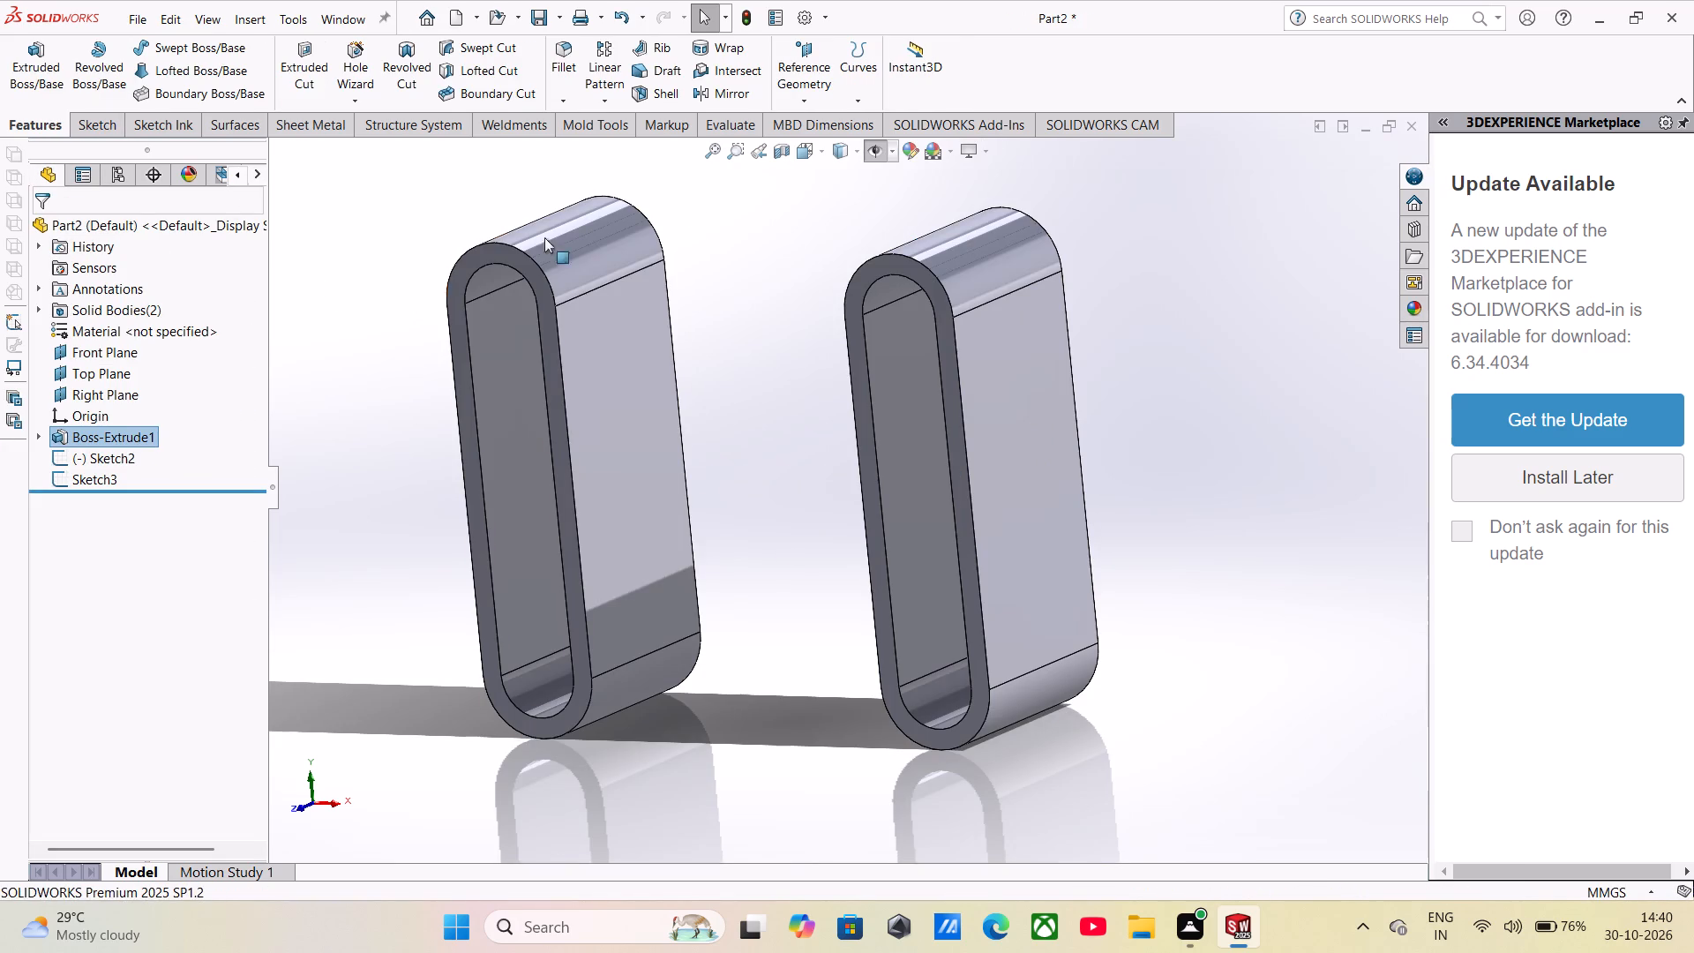
Turn on the display of planes and sketches, and hide the old web sketch.
{"action": "left_click", "coordinate": [887, 149]}
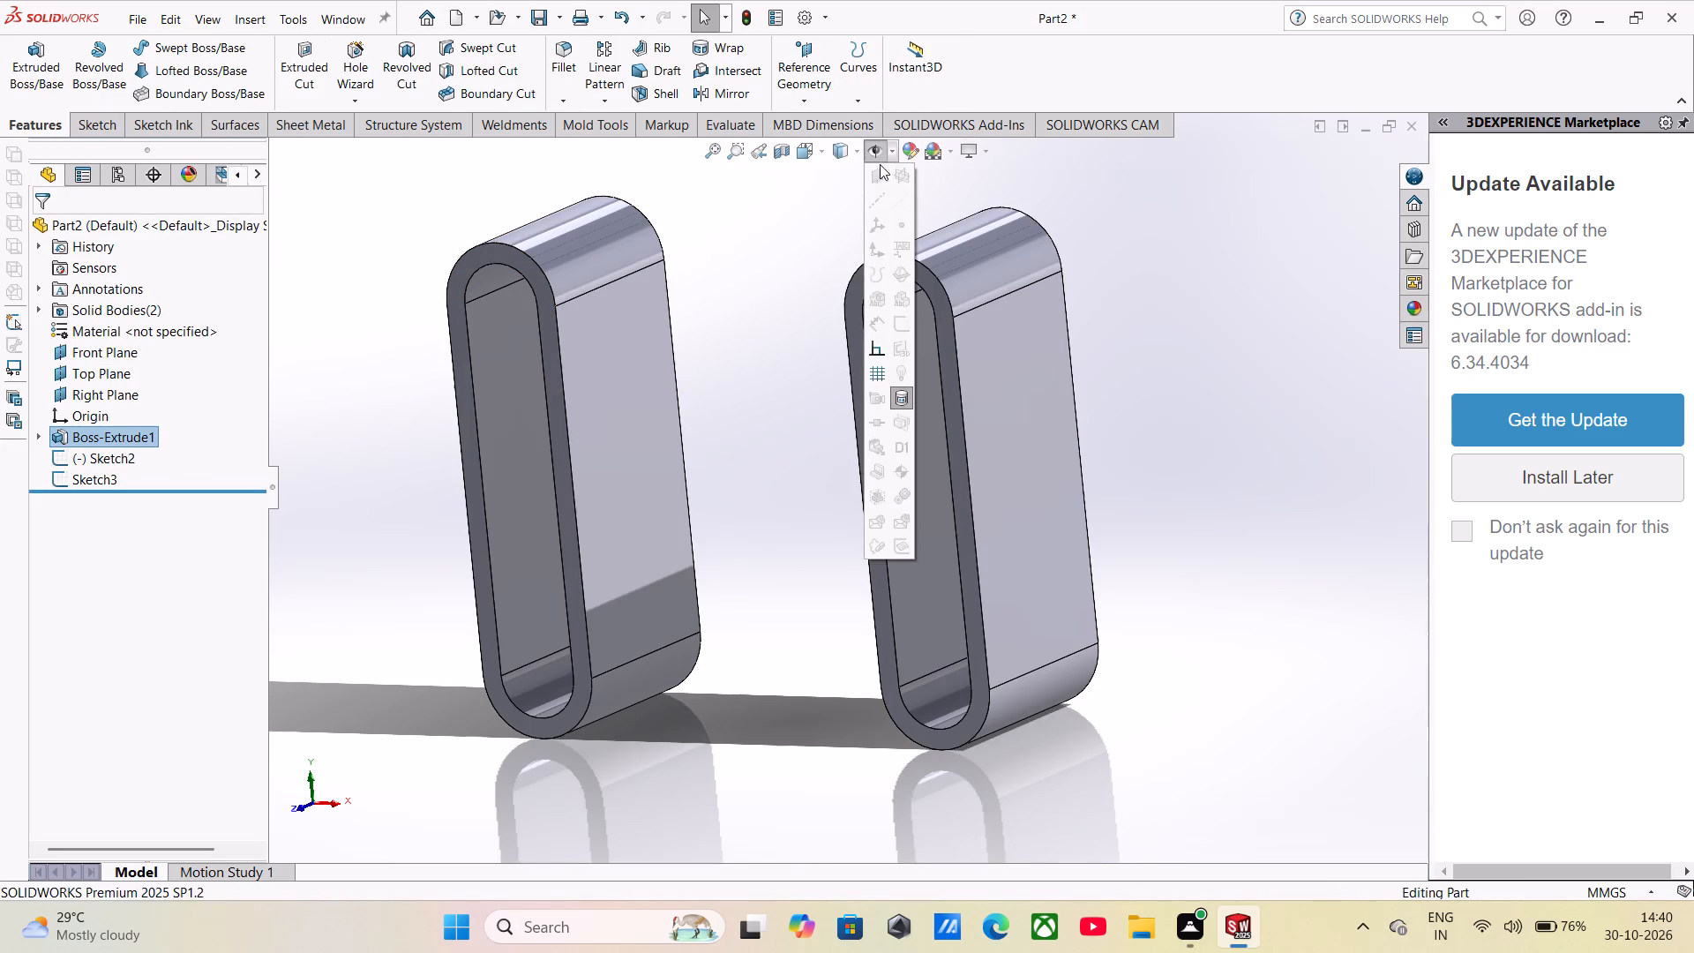
{"action": "double_click", "coordinate": [875, 151]}
{"action": "middle_click_drag", "start_coordinate": [1169, 304], "coordinate": [1179, 308]}
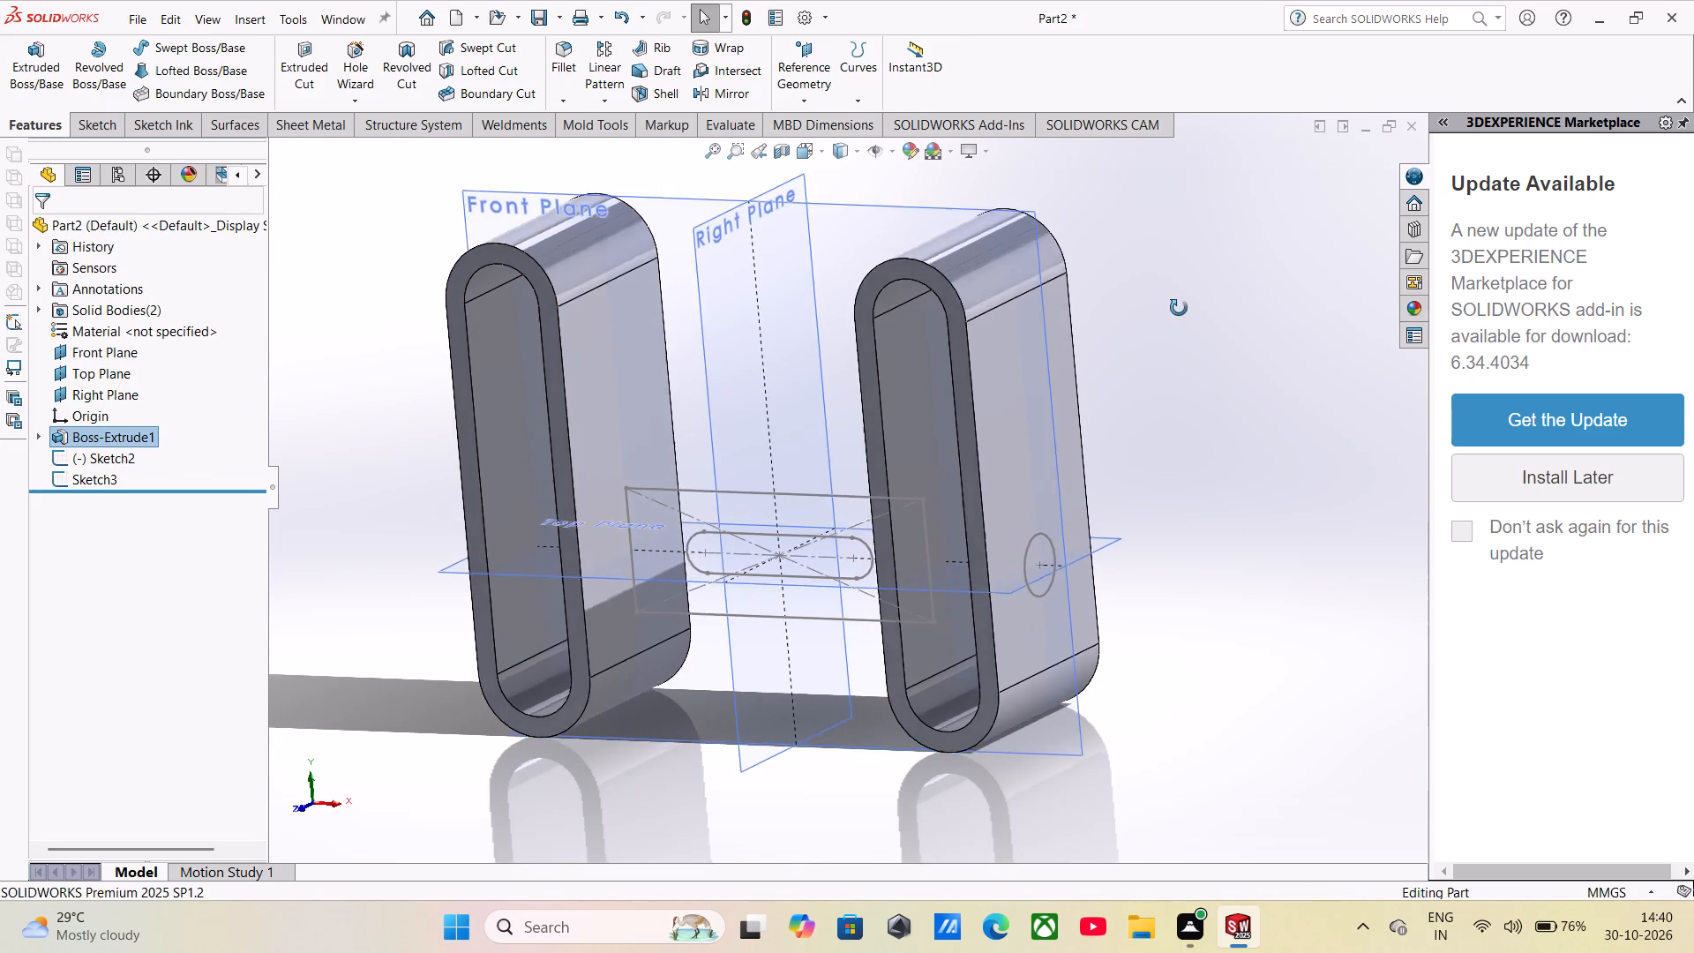
{"action": "middle_click_drag", "start_coordinate": [1179, 308], "coordinate": [1185, 311]}
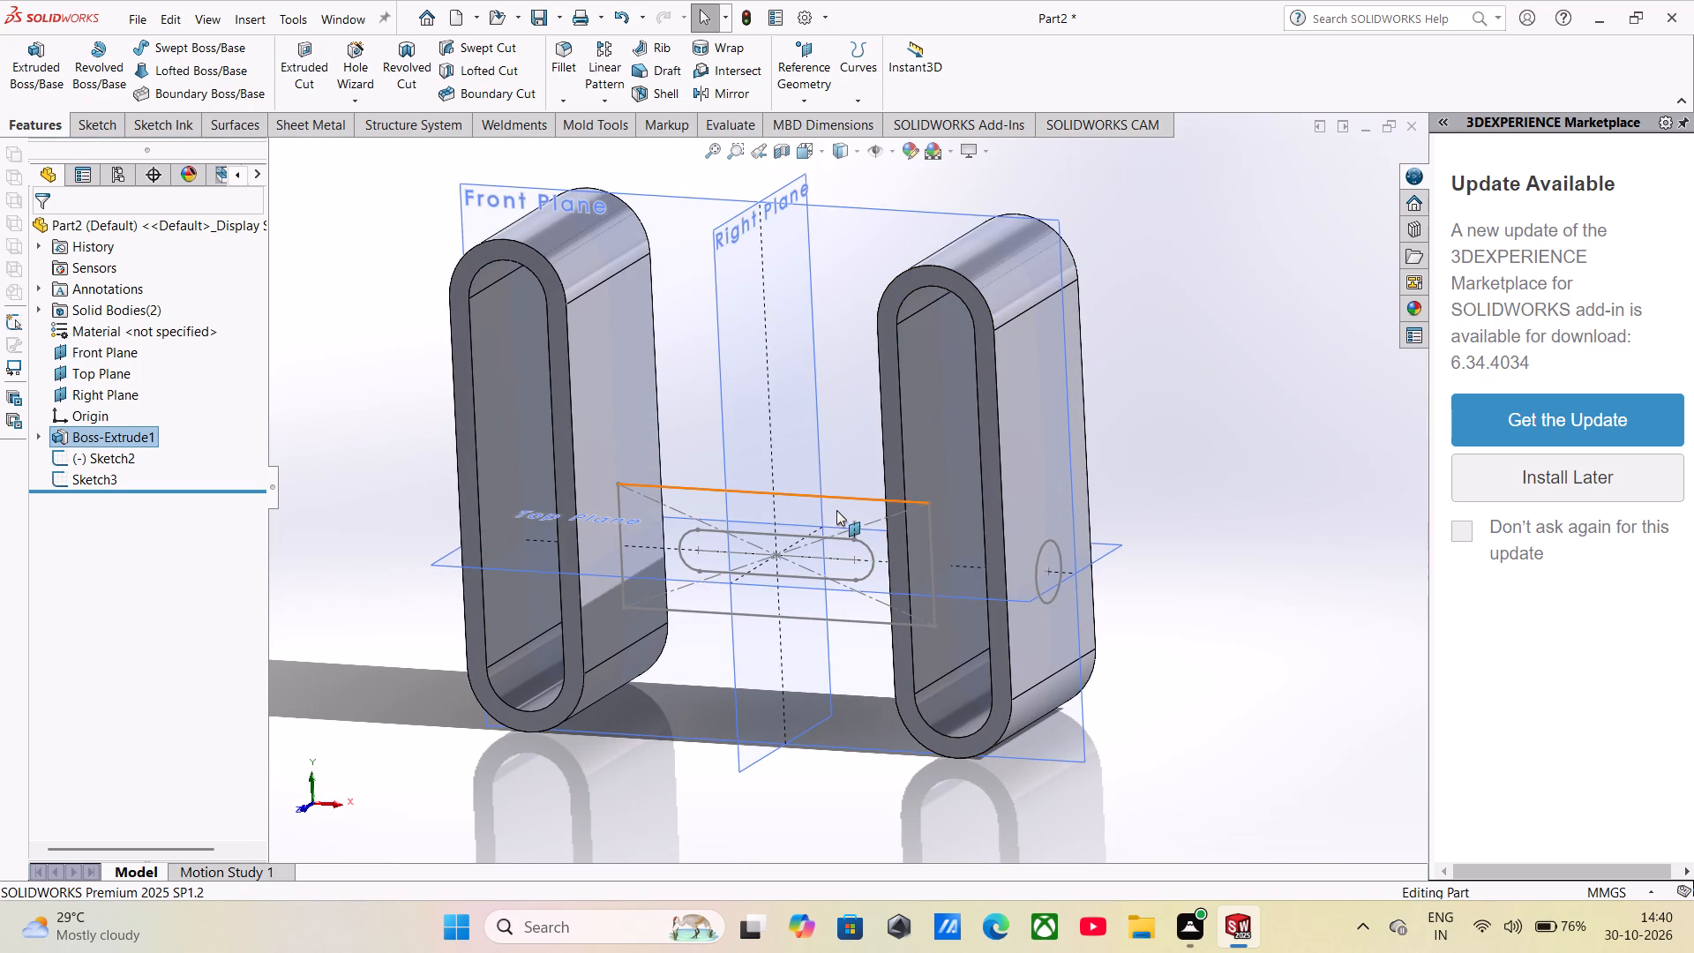
{"action": "left_click", "coordinate": [842, 499]}
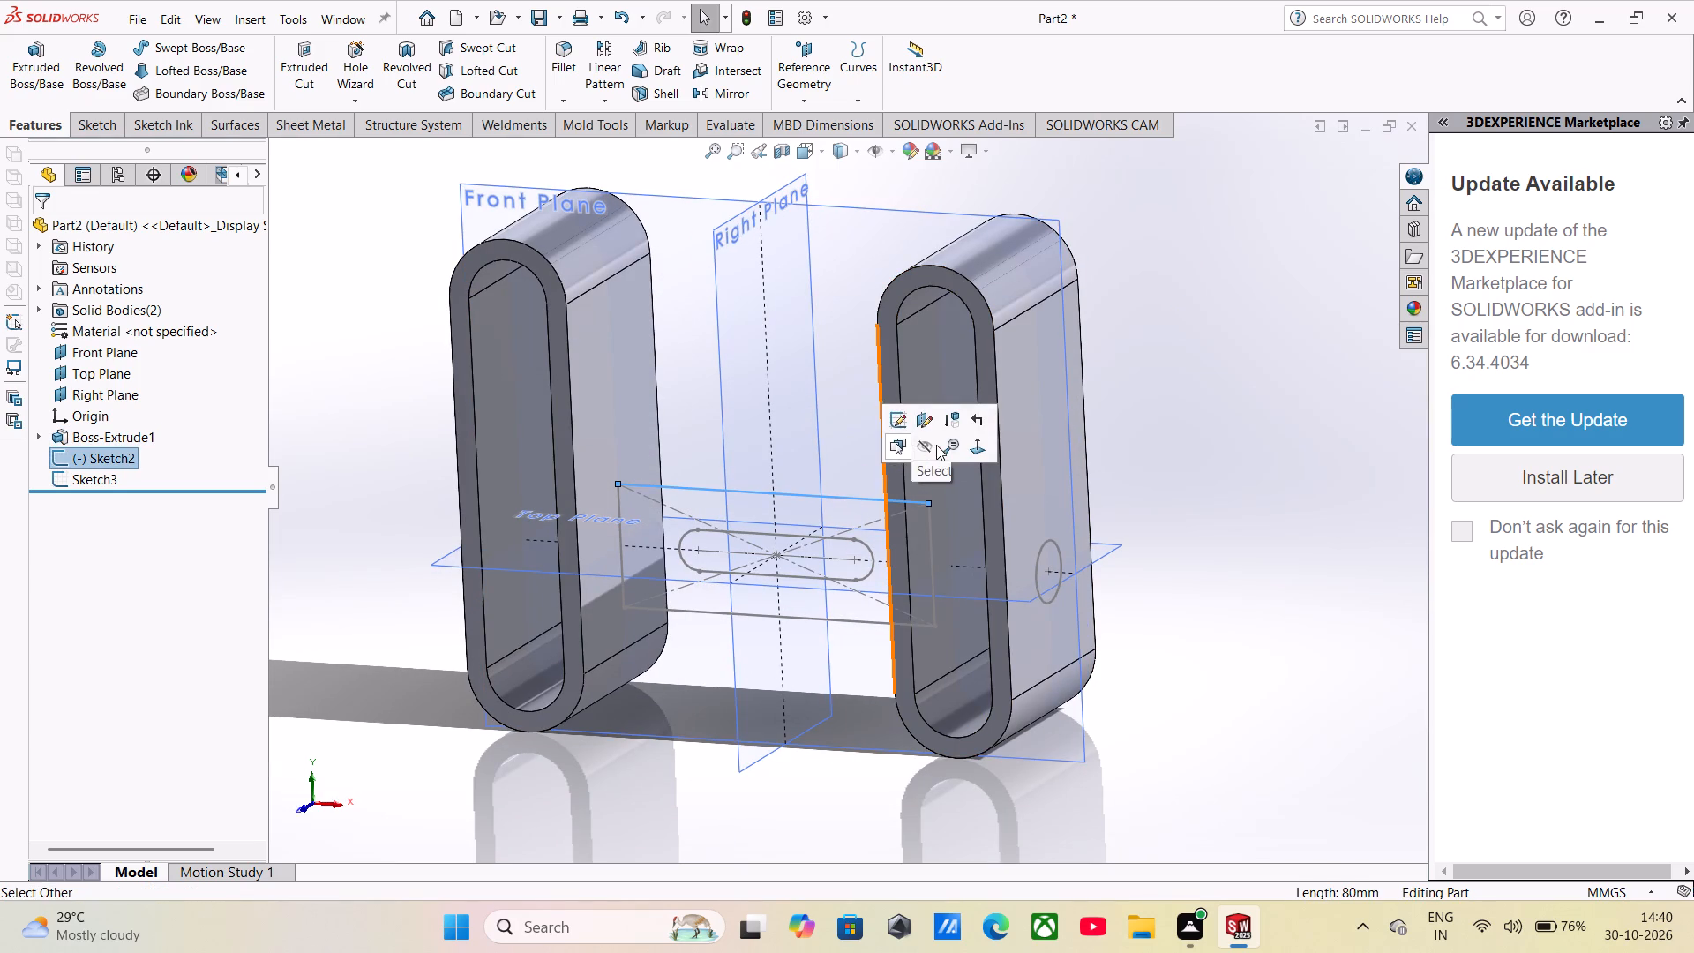
{"action": "left_click", "coordinate": [928, 453]}
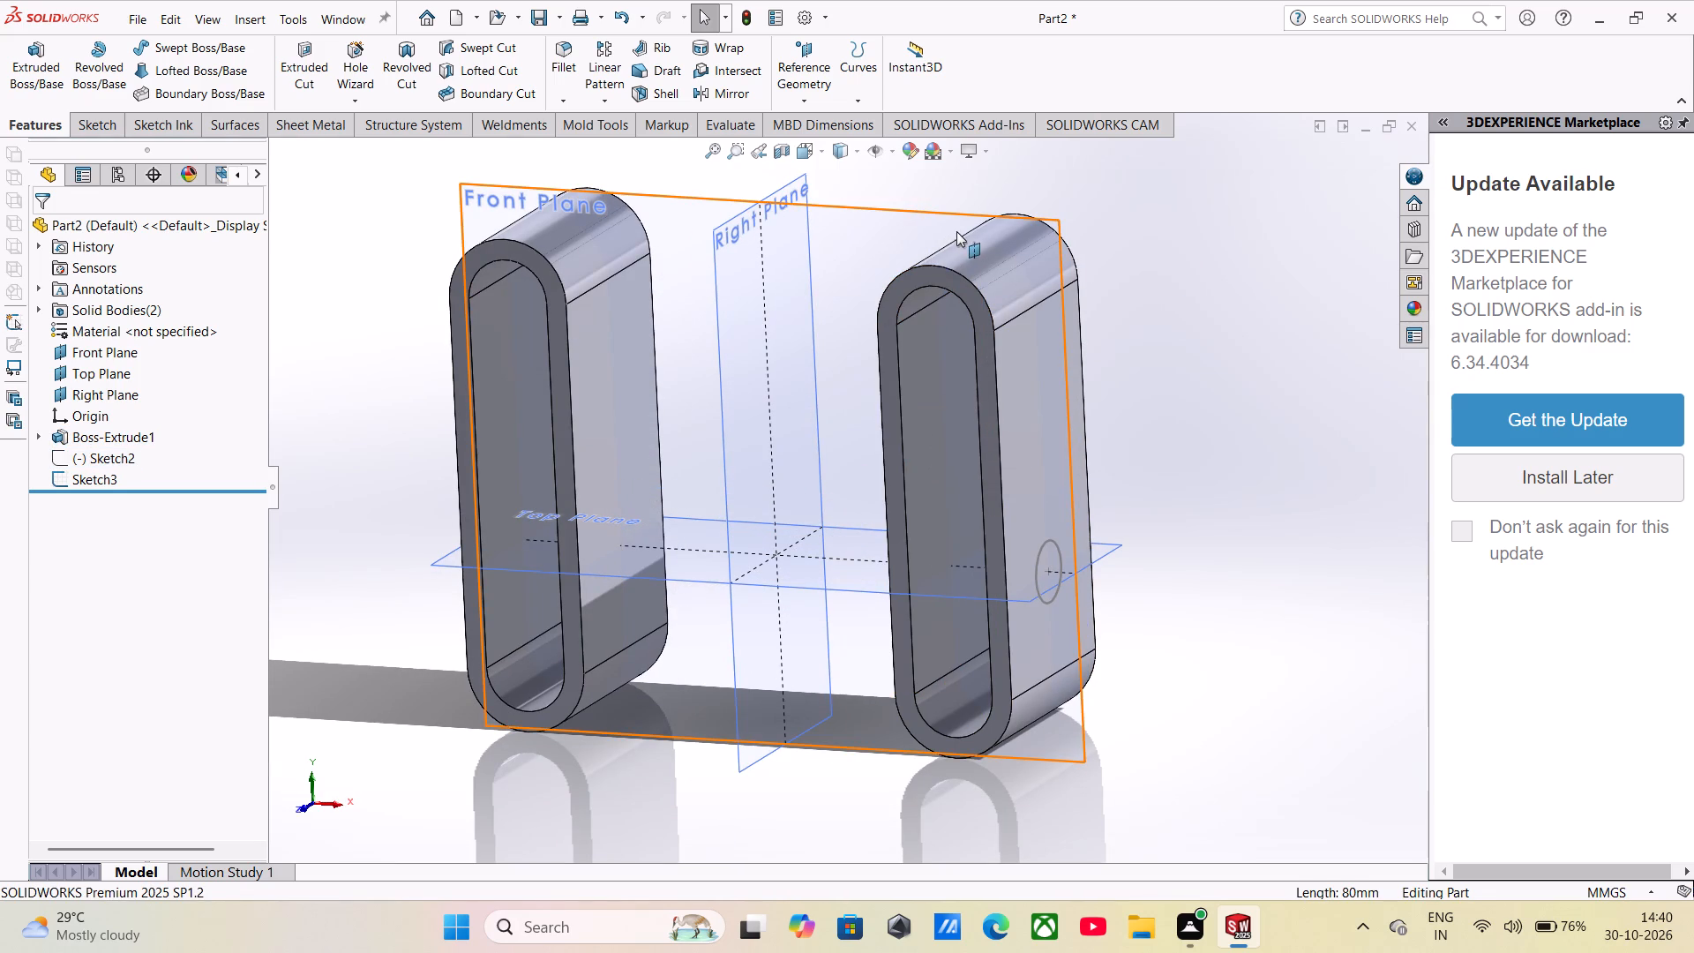
Start a new sketch on the Front Plane and turn off the display of reference items.
{"action": "left_click", "coordinate": [949, 218]}
{"action": "left_click", "coordinate": [1025, 167]}
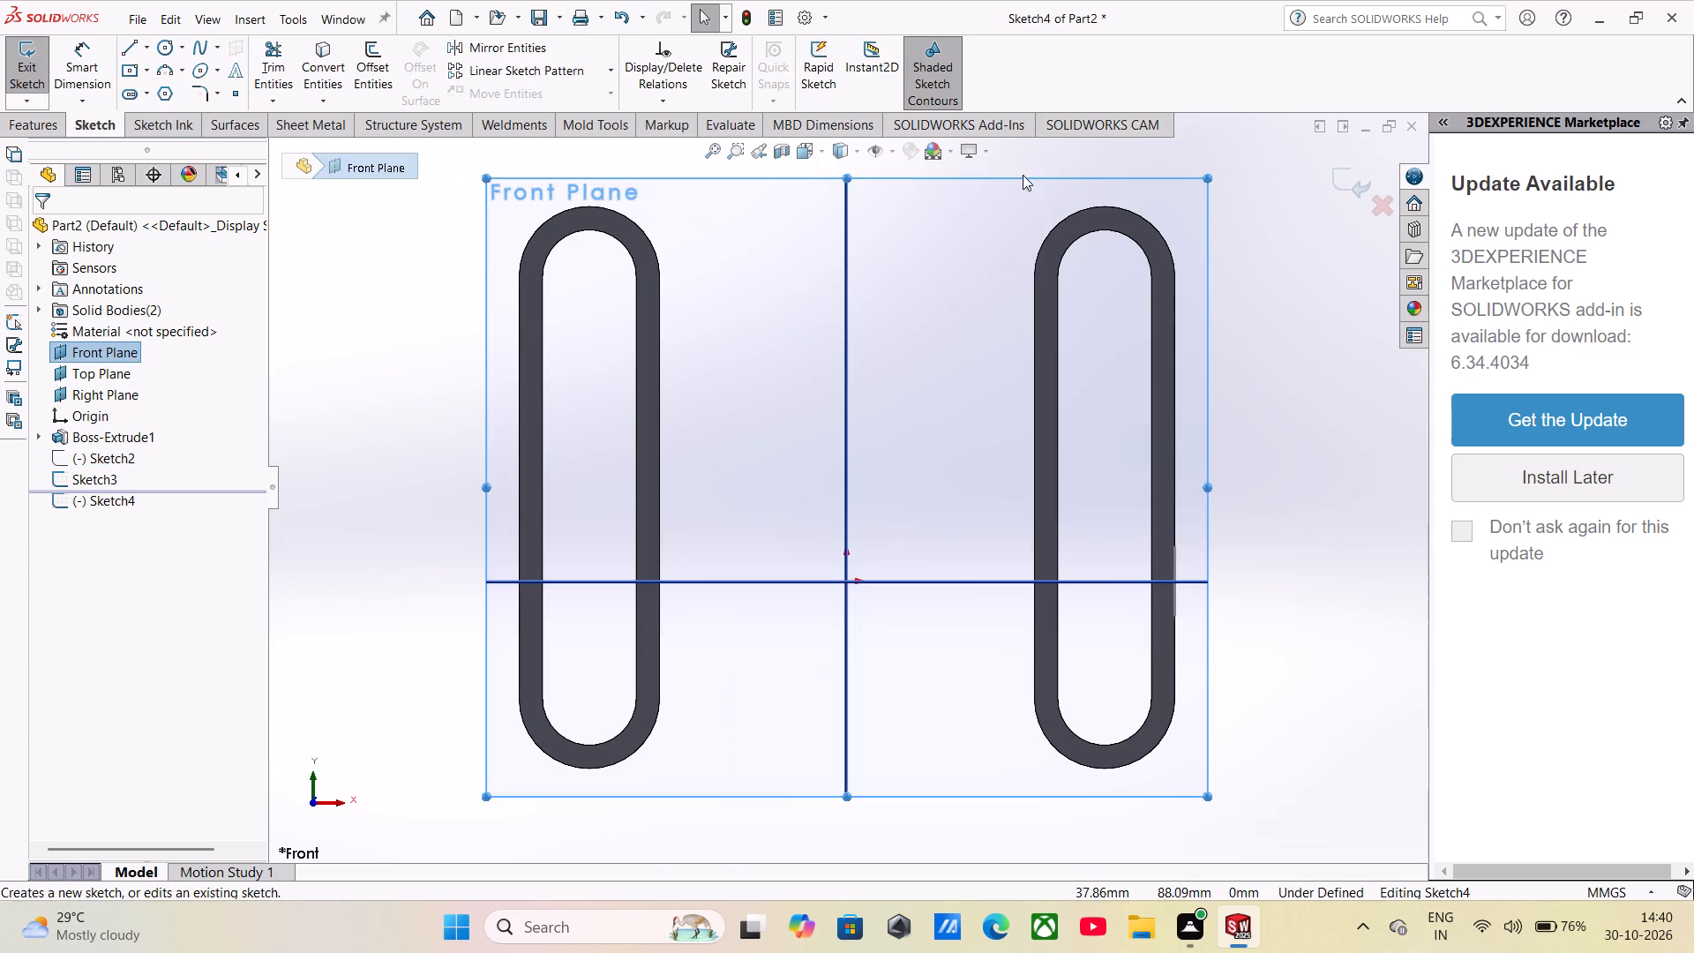
{"action": "left_click", "coordinate": [875, 151]}
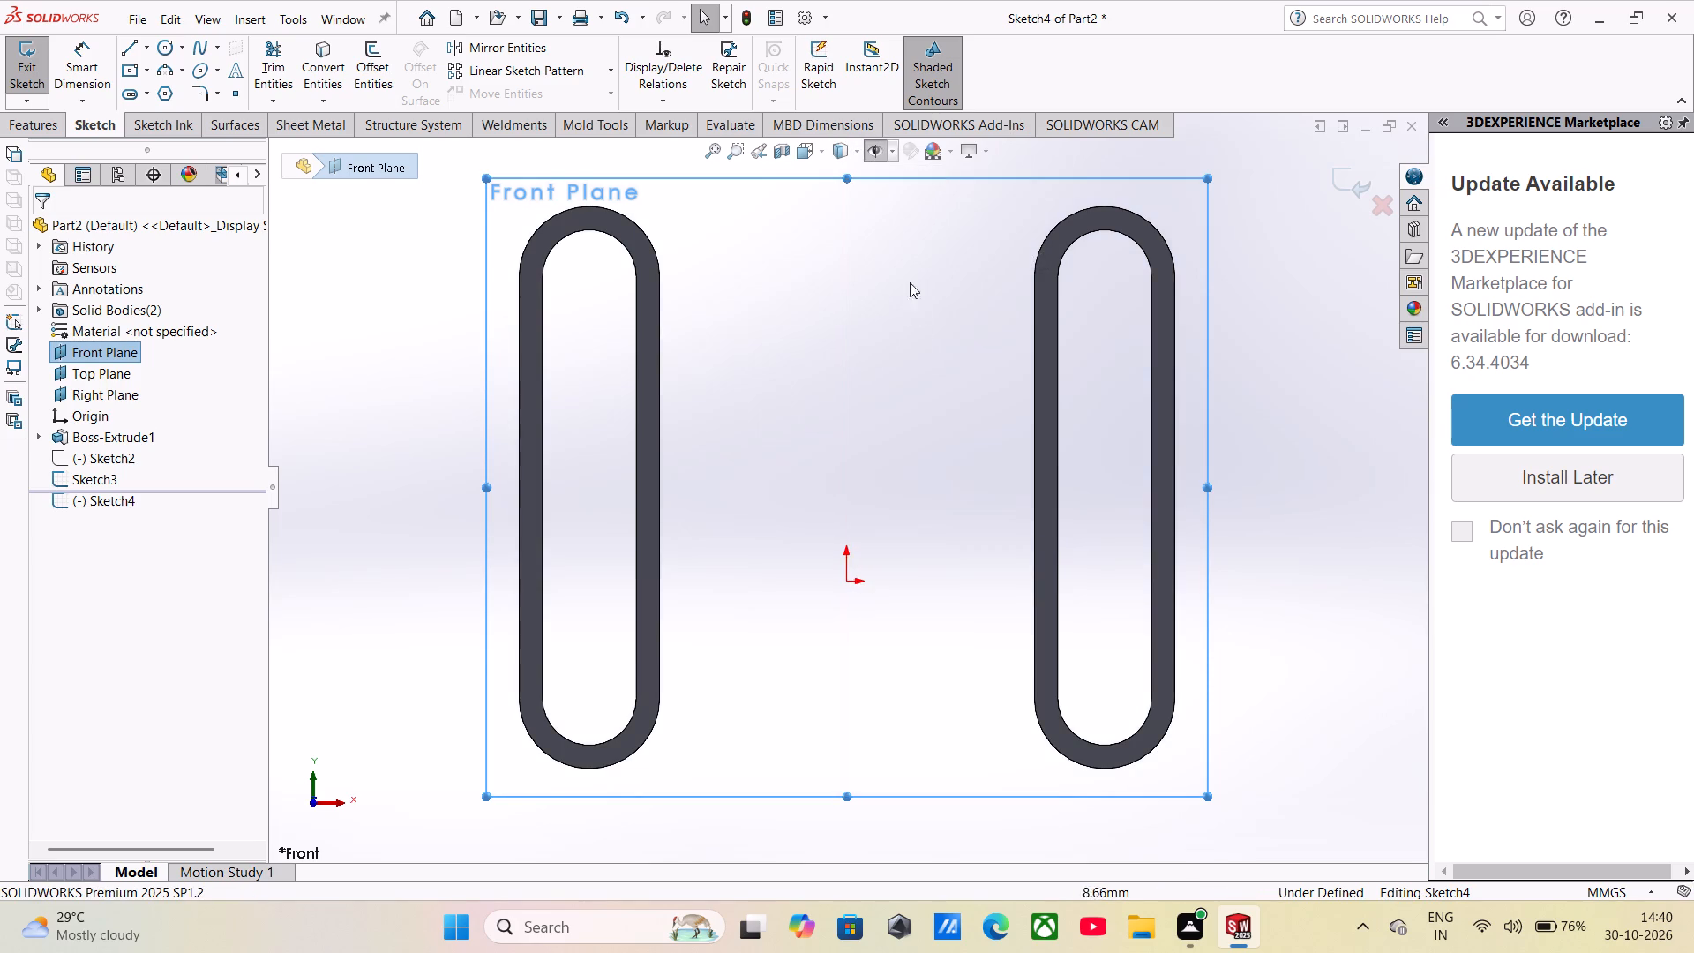
Sketch a horizontal line about 80 mm long joining the midpoints of the two rings' facing straight edges.
{"action": "scroll", "coordinate": [923, 334], "scroll_direction": "up", "scroll_amount": 2}
{"action": "scroll", "coordinate": [894, 477], "scroll_direction": "down", "scroll_amount": 1}
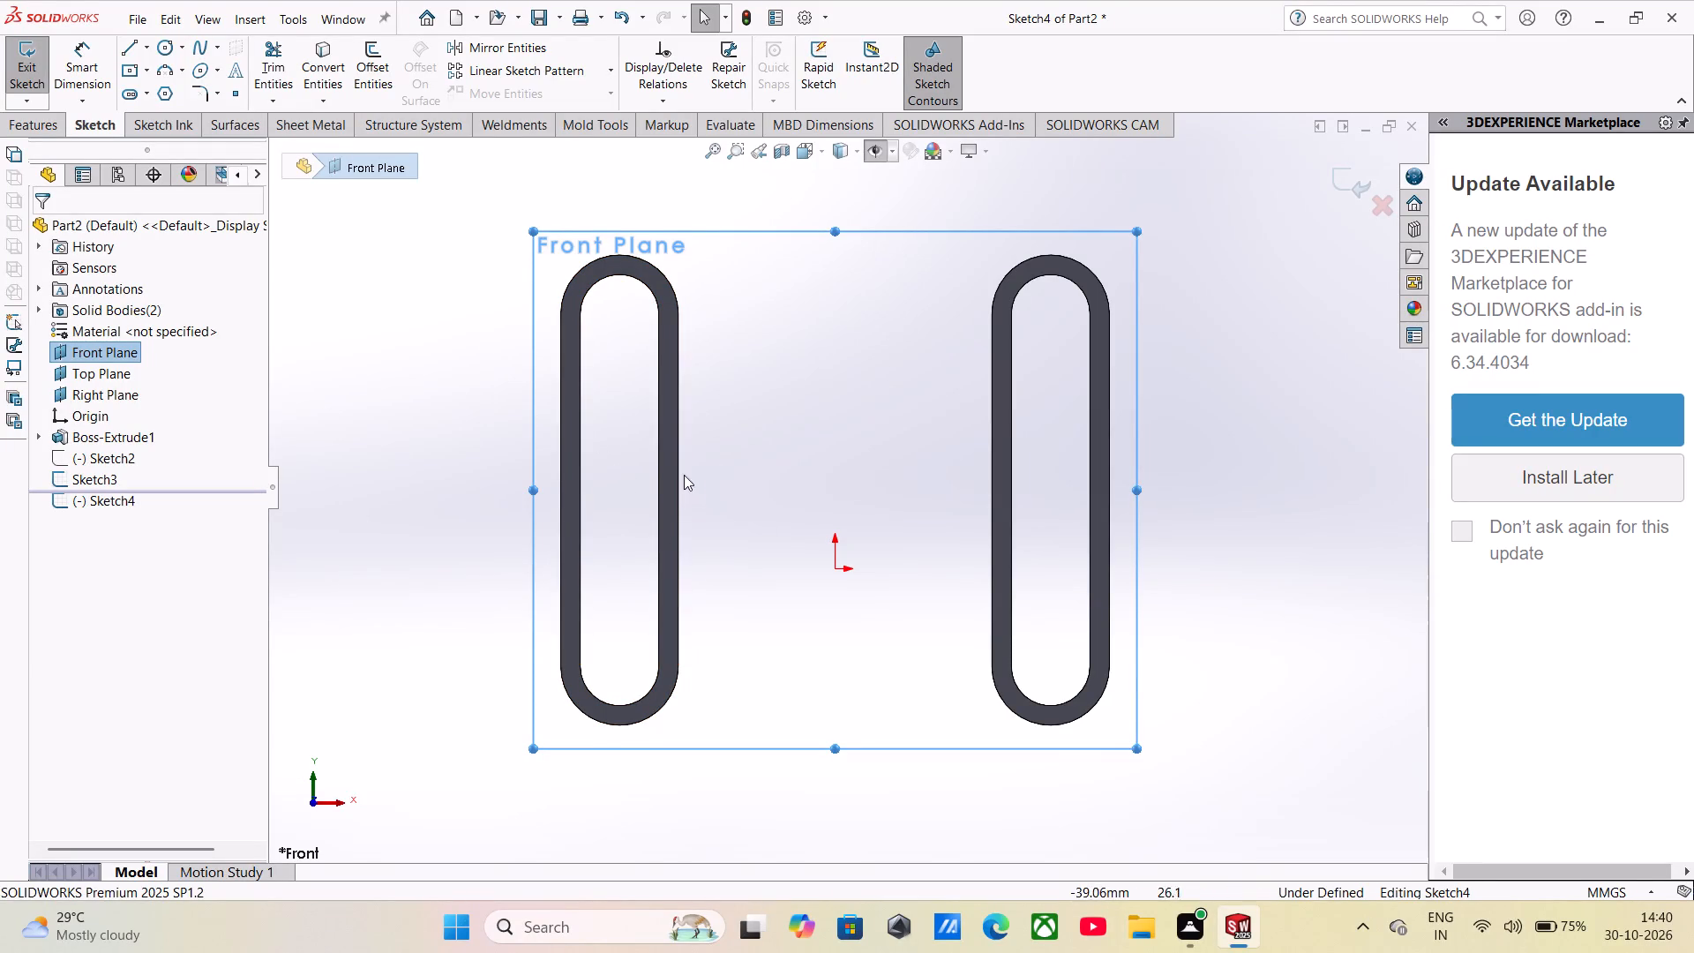
{"action": "left_click", "coordinate": [145, 73]}
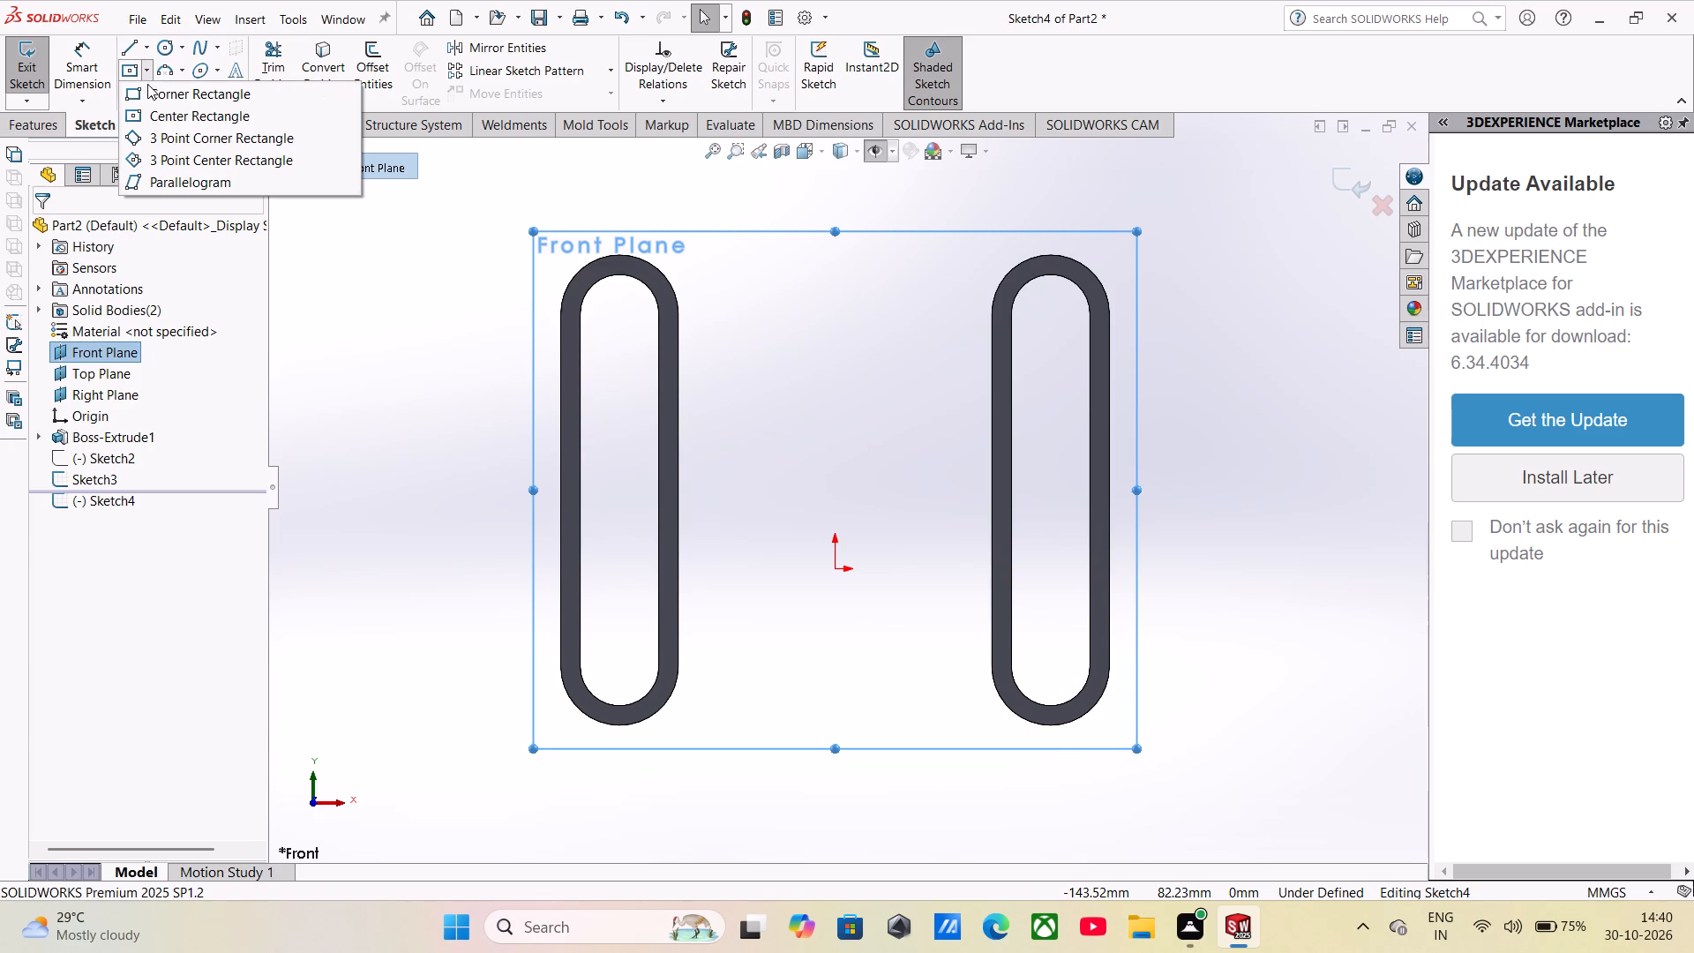
{"action": "left_click", "coordinate": [165, 120]}
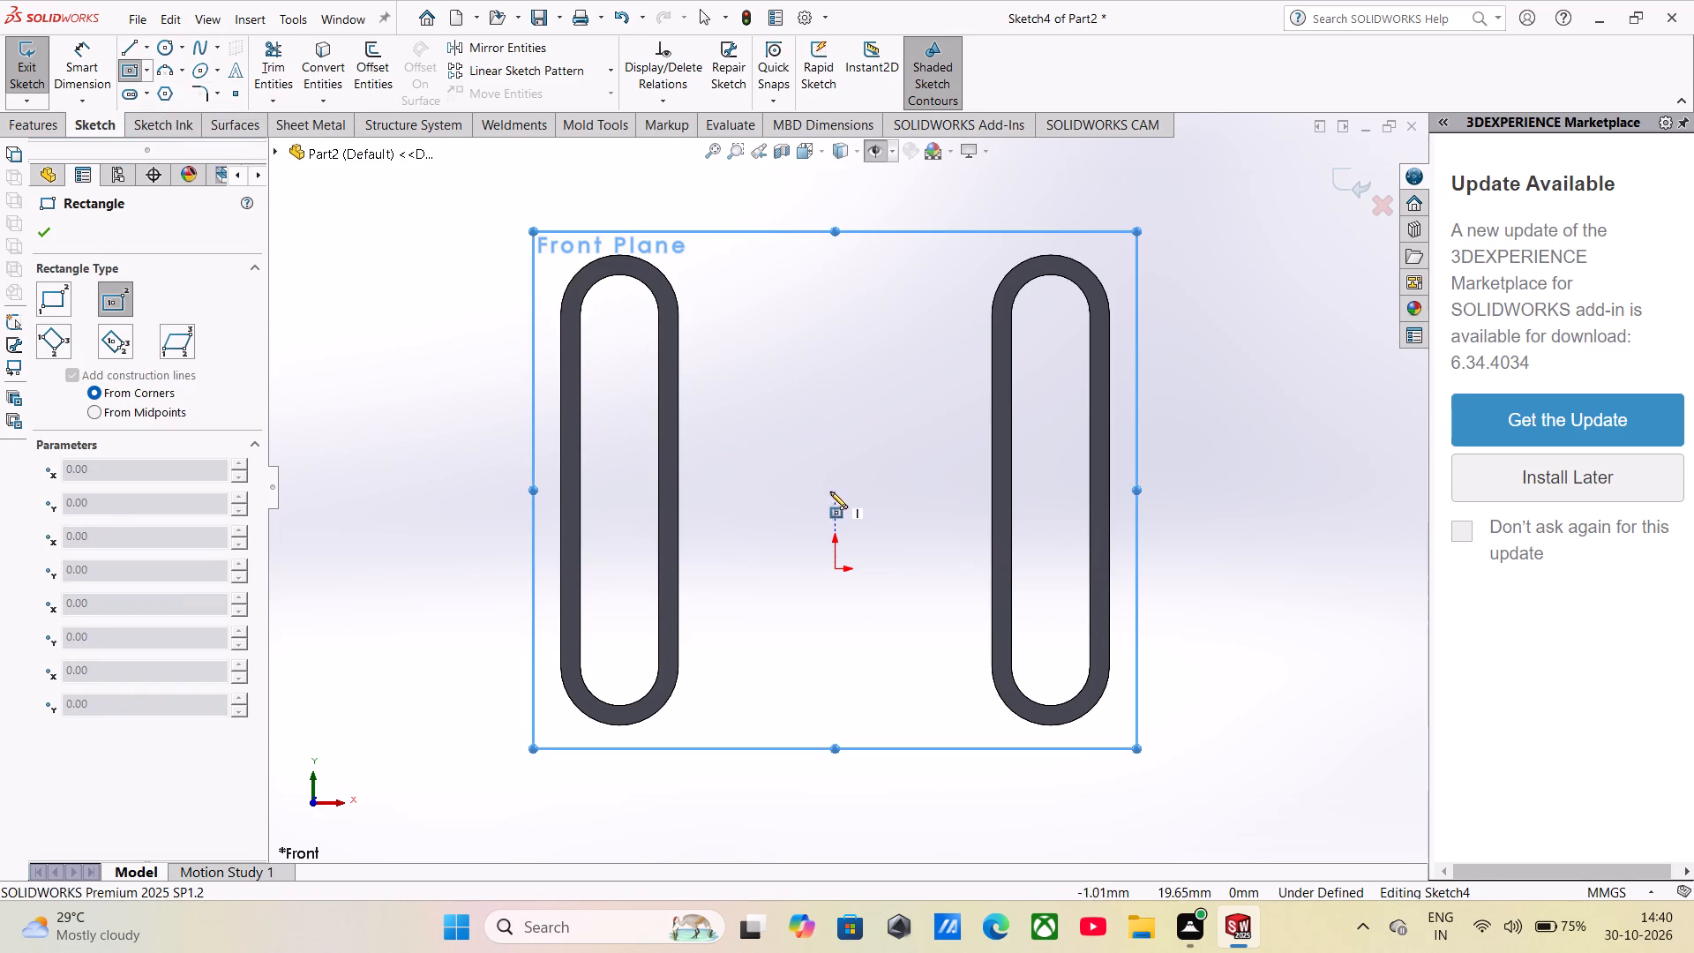
{"action": "left_click", "coordinate": [137, 45]}
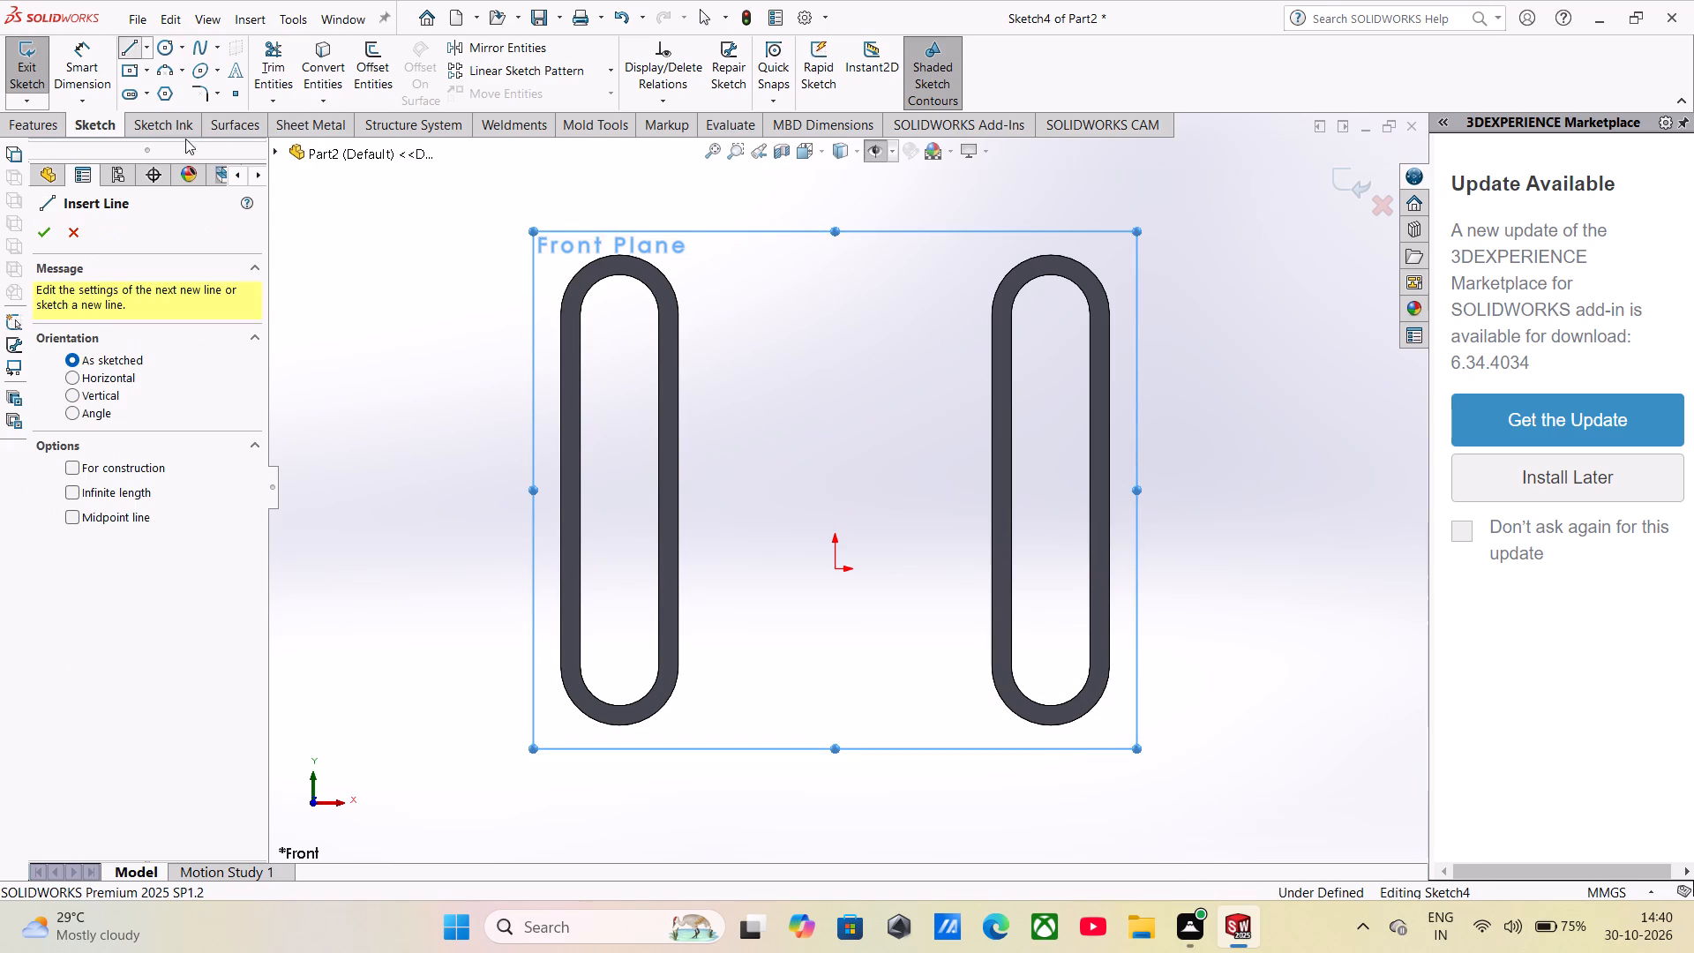
{"action": "left_click", "coordinate": [675, 492]}
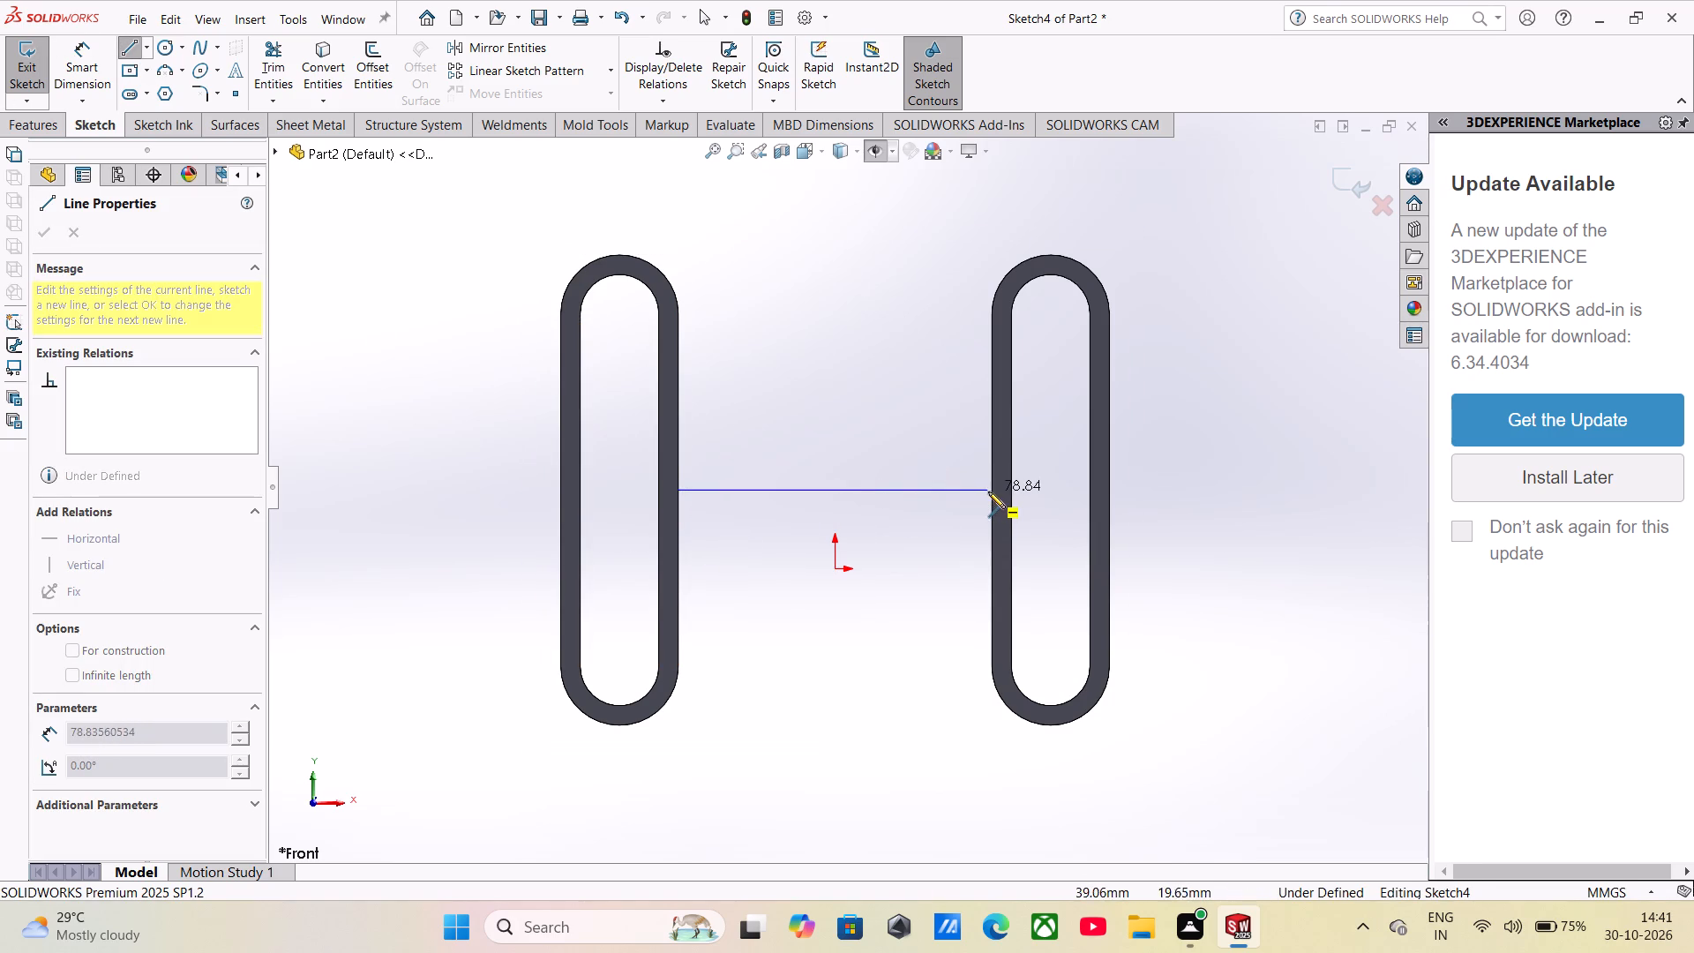
{"action": "left_click", "coordinate": [993, 492]}
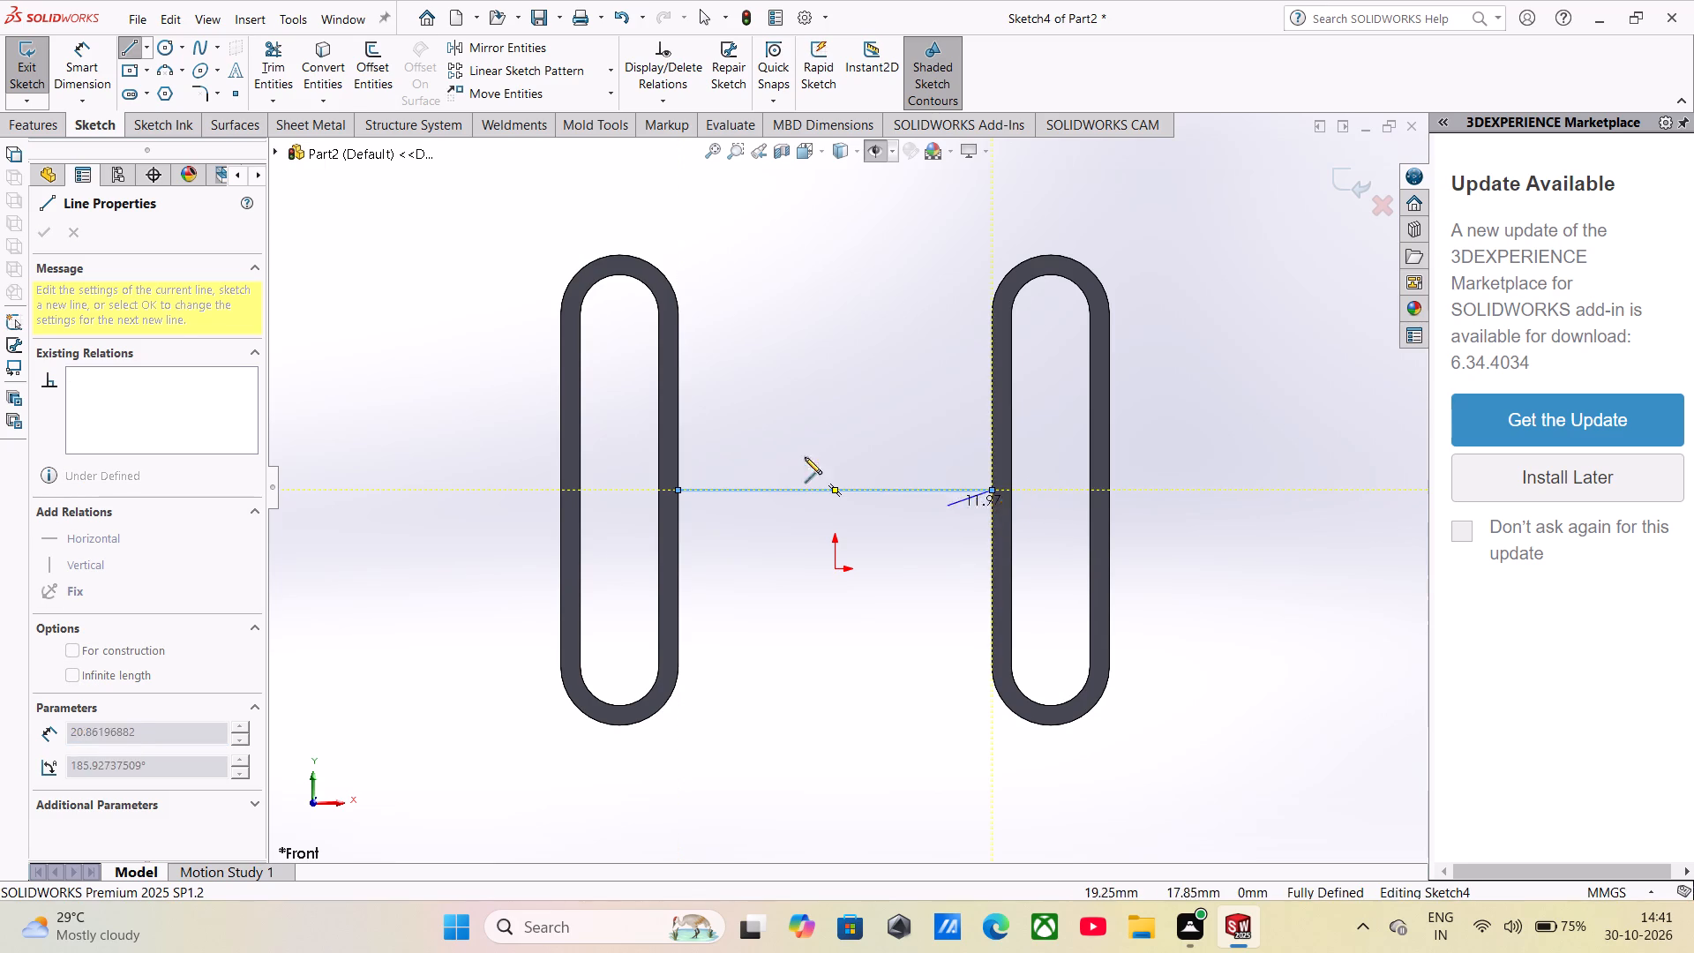
Sketch a centre rectangle about 62 by 21 mm, centred on the midpoint of the connecting line.
{"action": "left_click", "coordinate": [154, 75]}
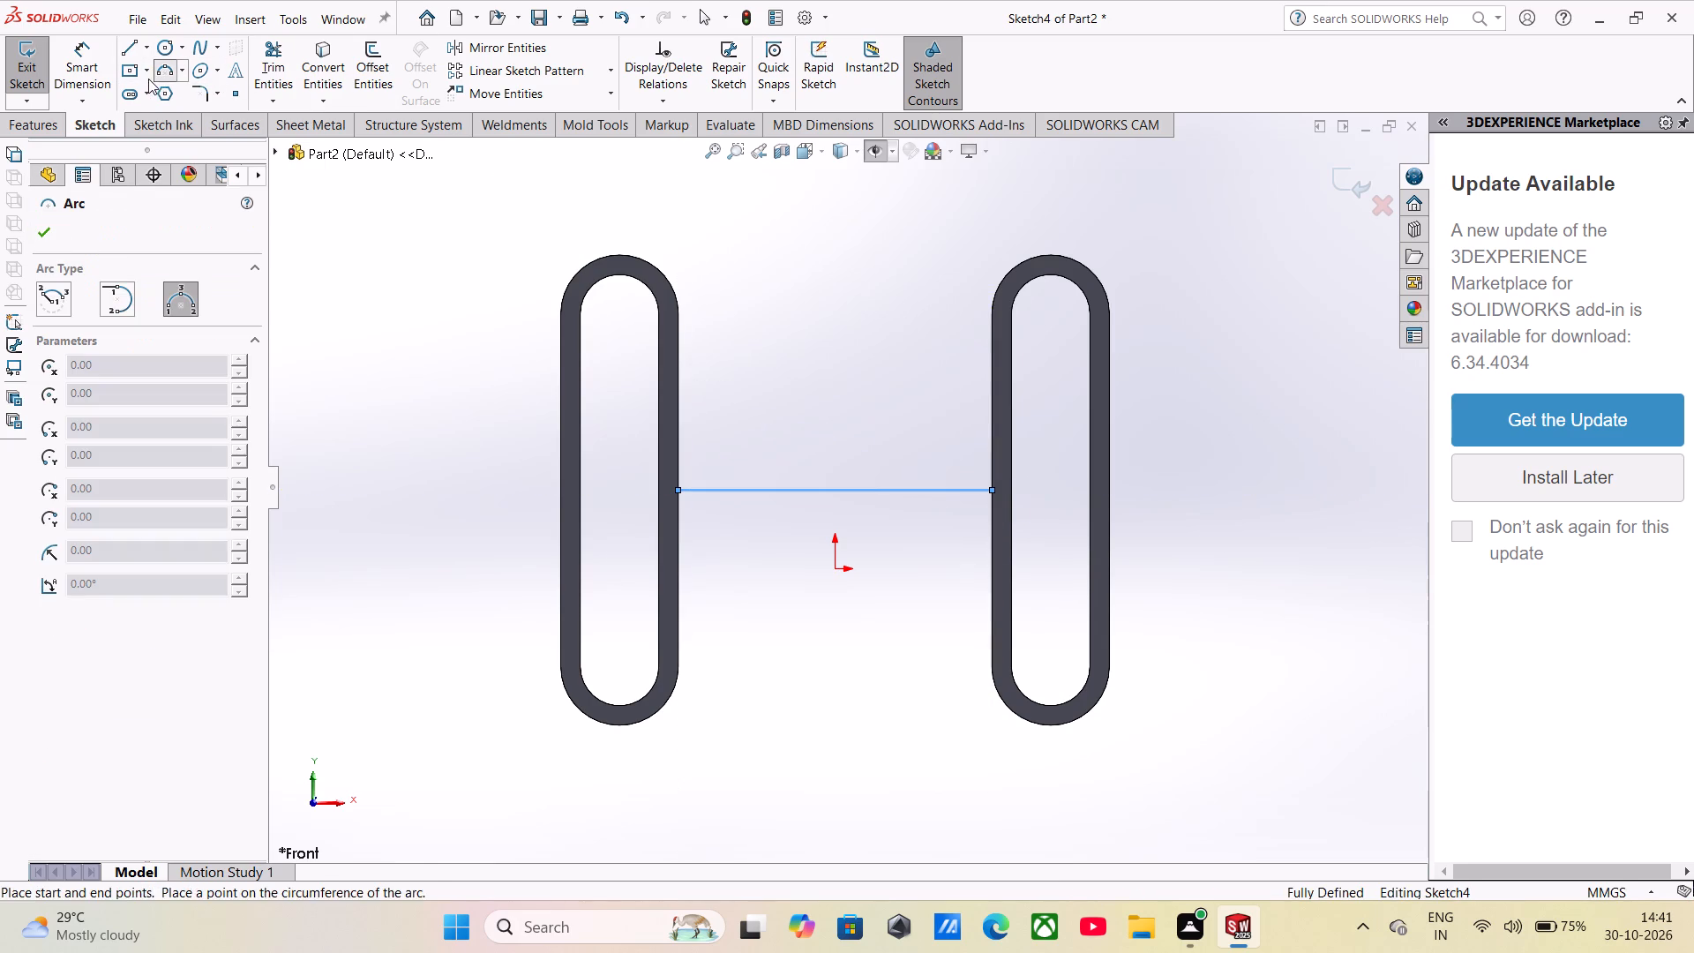
{"action": "left_click", "coordinate": [148, 77]}
{"action": "left_click", "coordinate": [182, 125]}
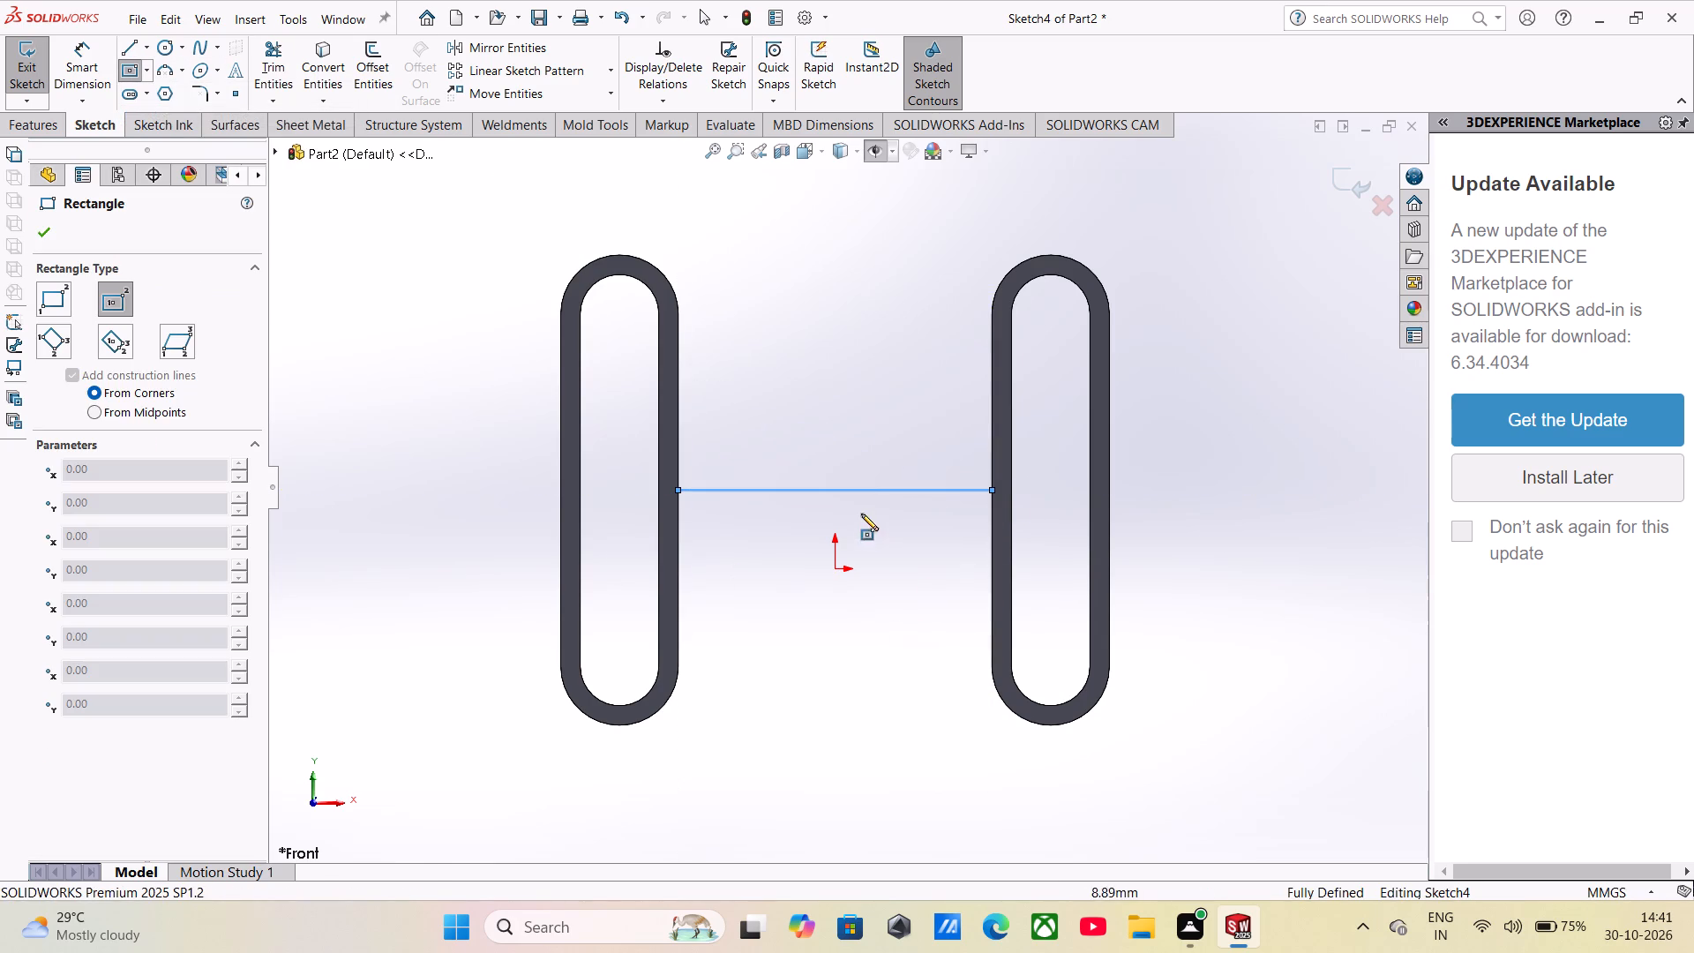
{"action": "left_click", "coordinate": [836, 493]}
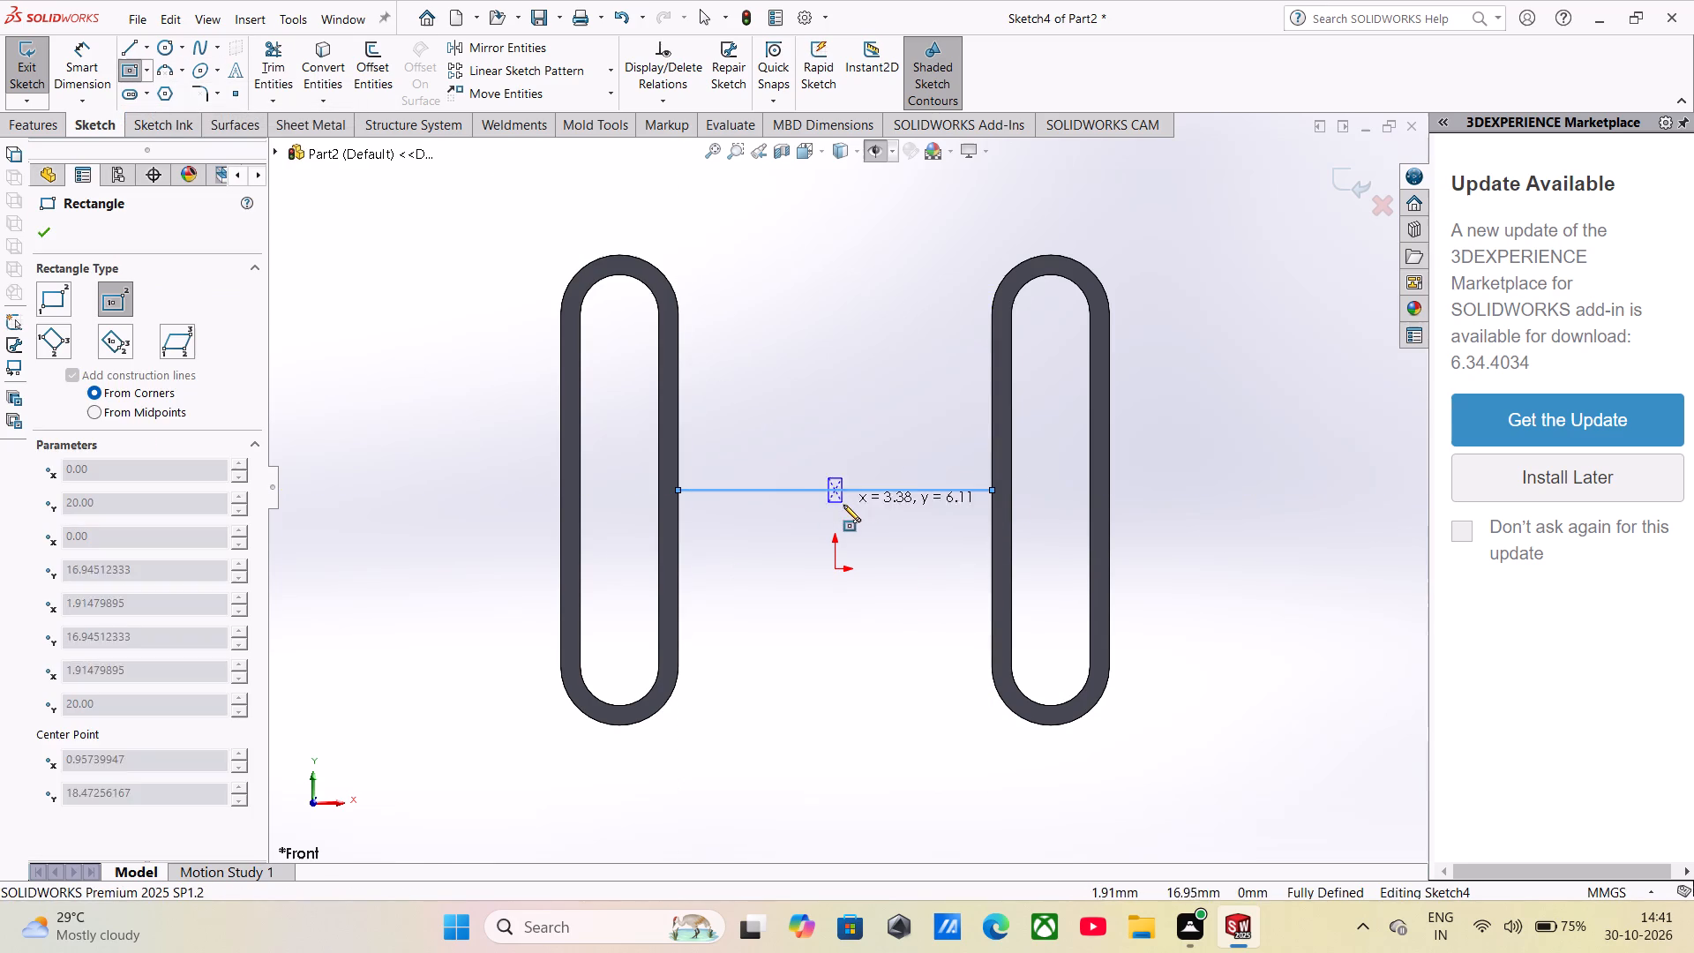
{"action": "left_click", "coordinate": [957, 530]}
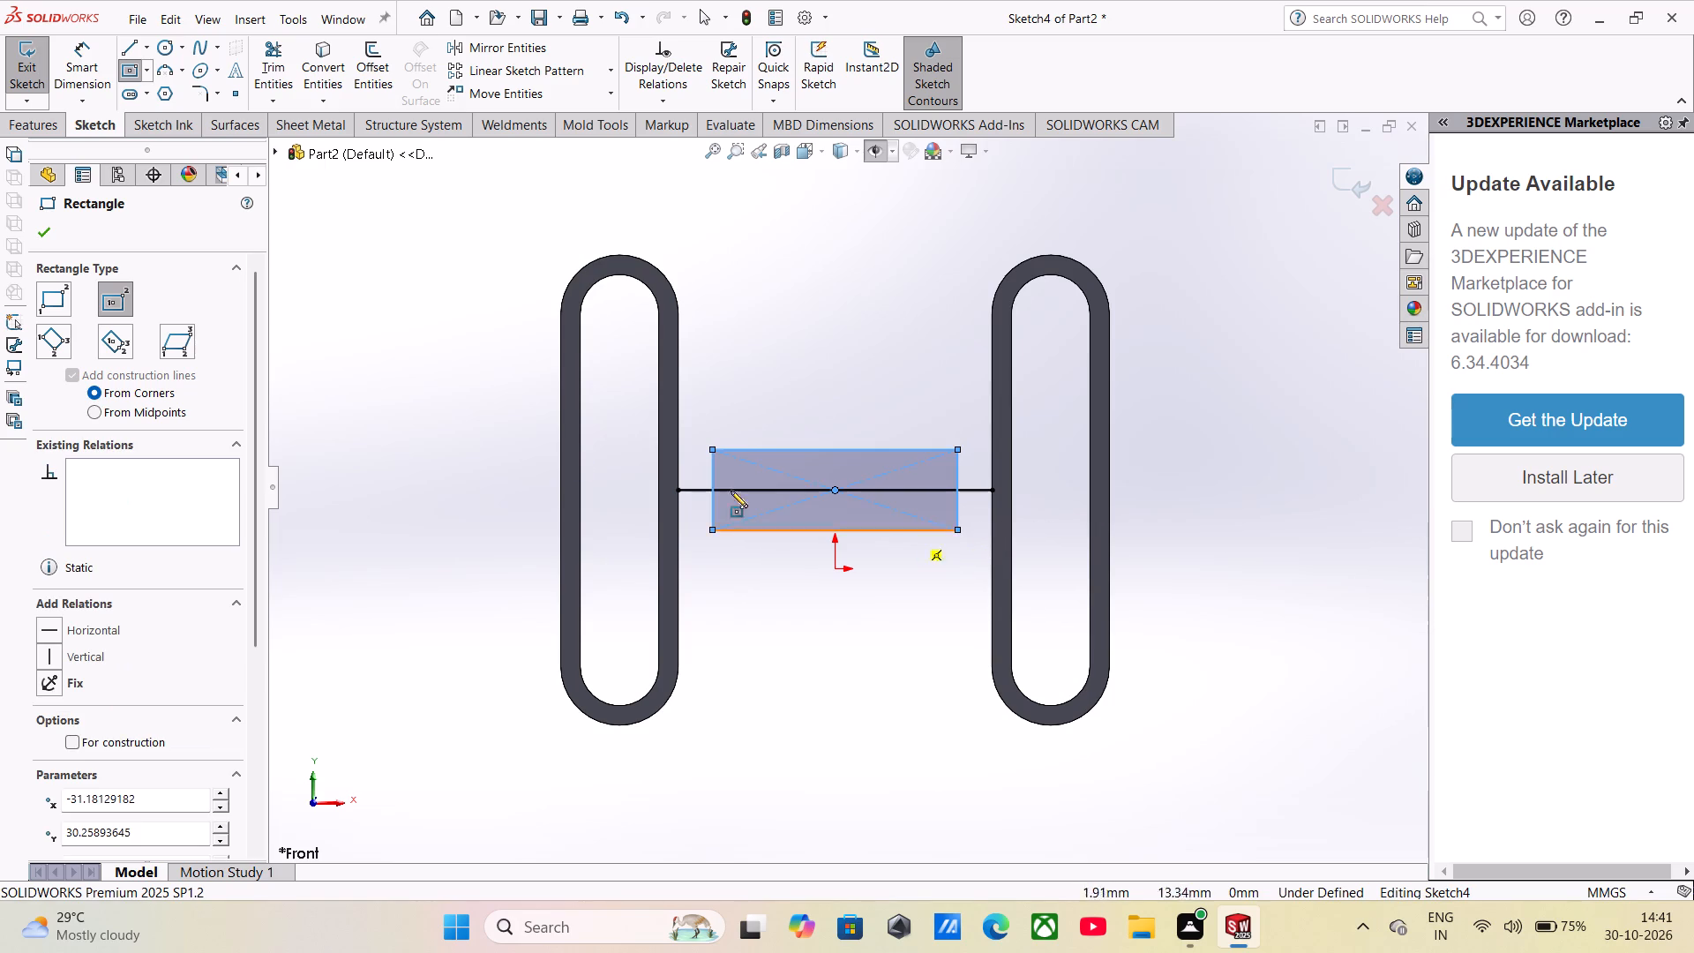
Dimension the centre rectangle's vertical side and set its height to 30 mm.
{"action": "left_click", "coordinate": [77, 86]}
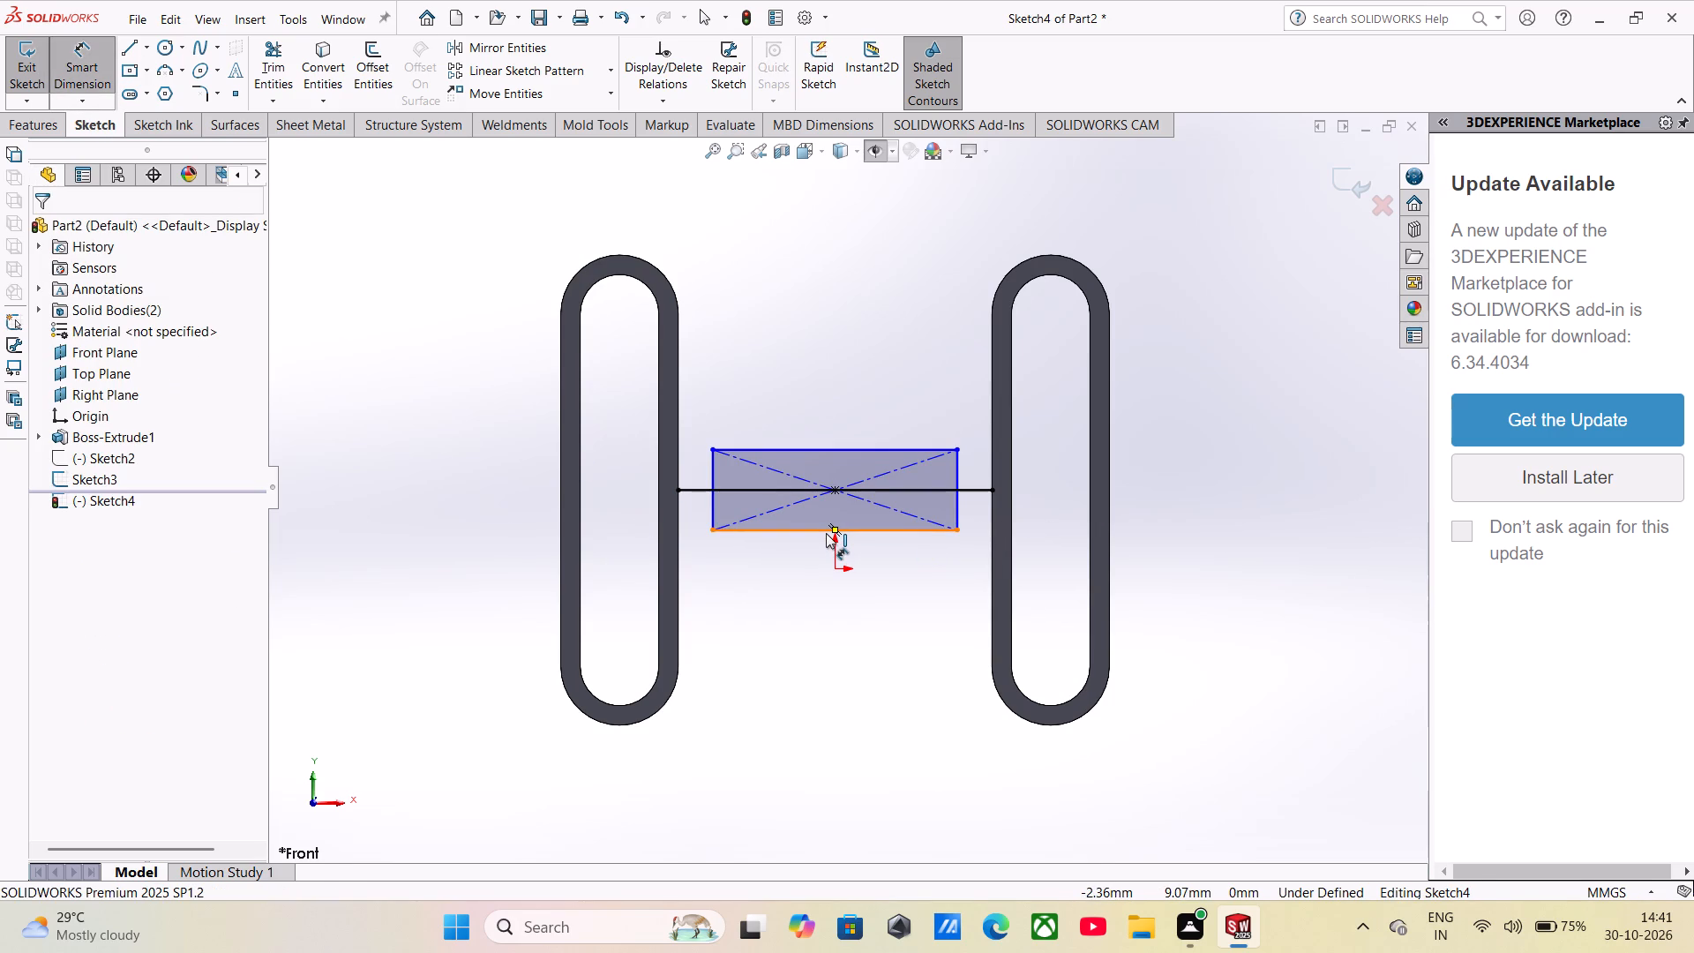
{"action": "left_click", "coordinate": [956, 485]}
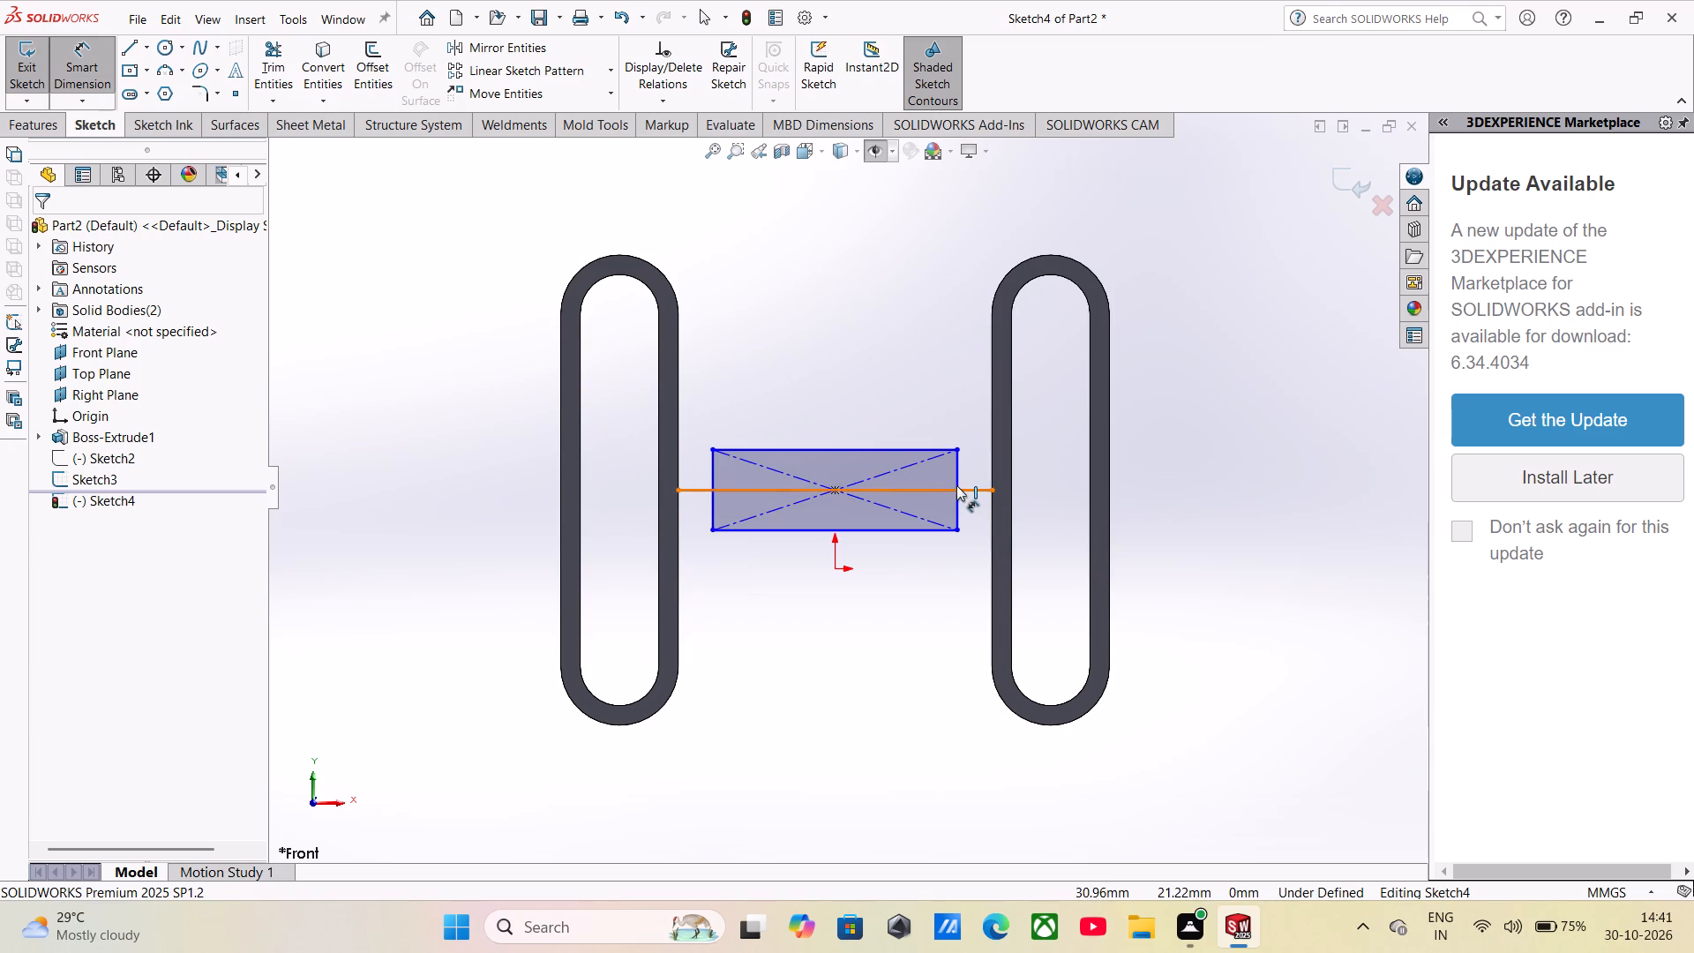
{"action": "key", "text": "Escape"}
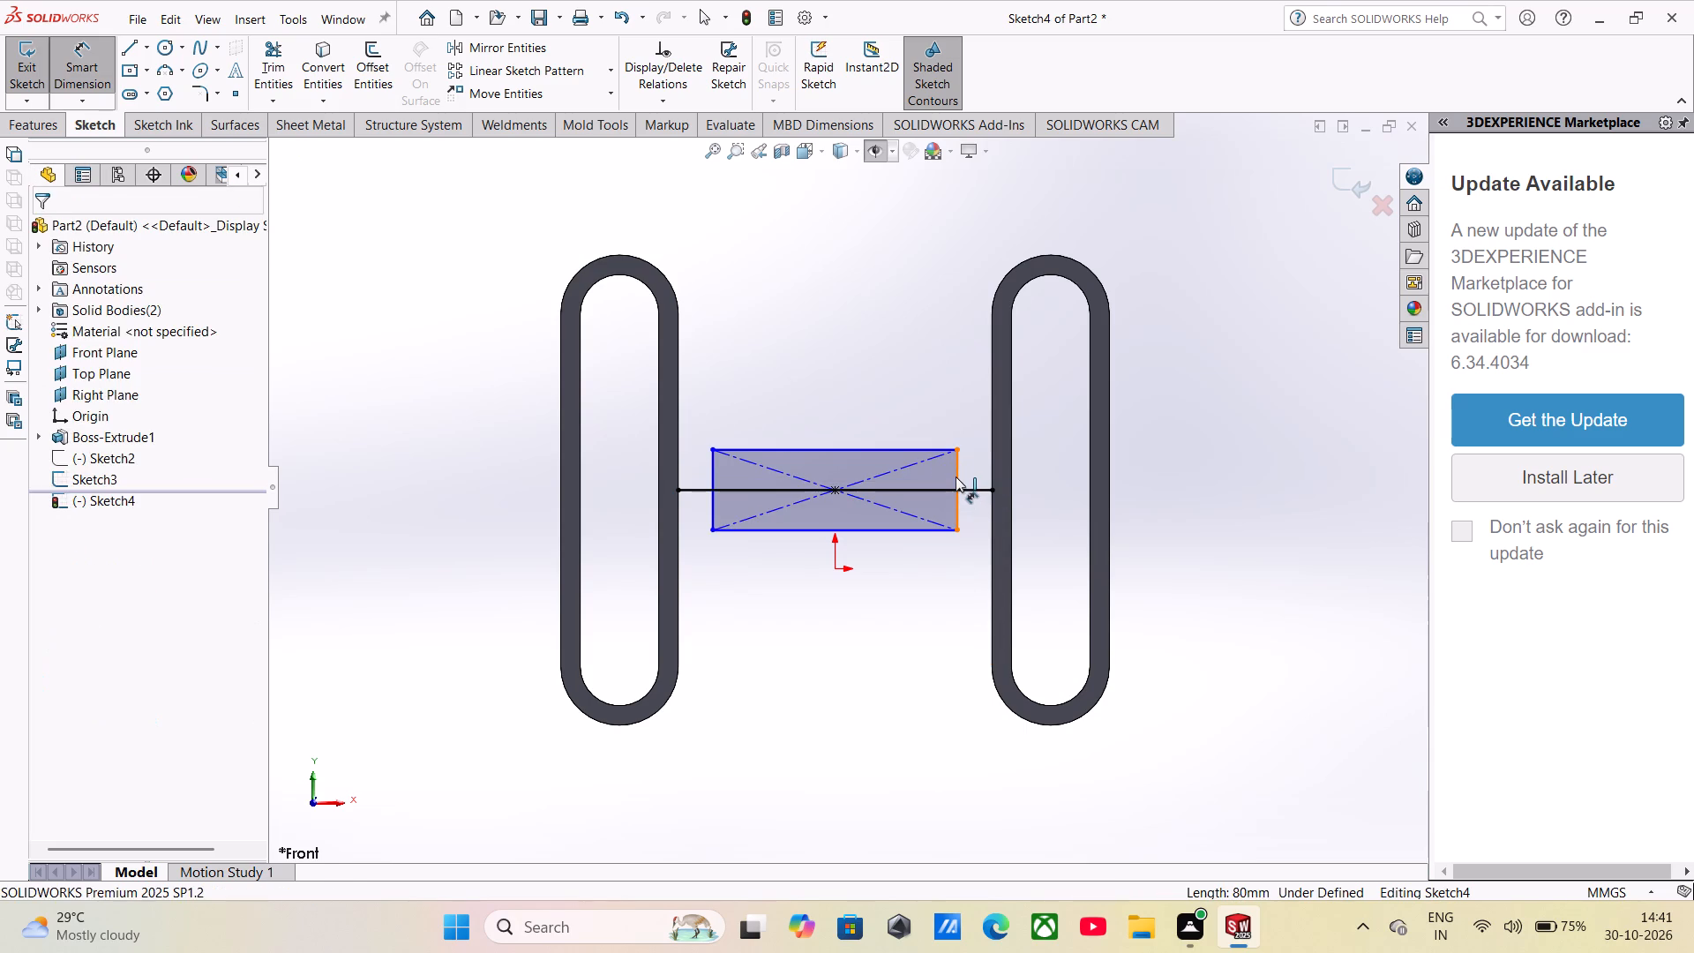
{"action": "left_click", "coordinate": [956, 476]}
{"action": "left_click", "coordinate": [1236, 494]}
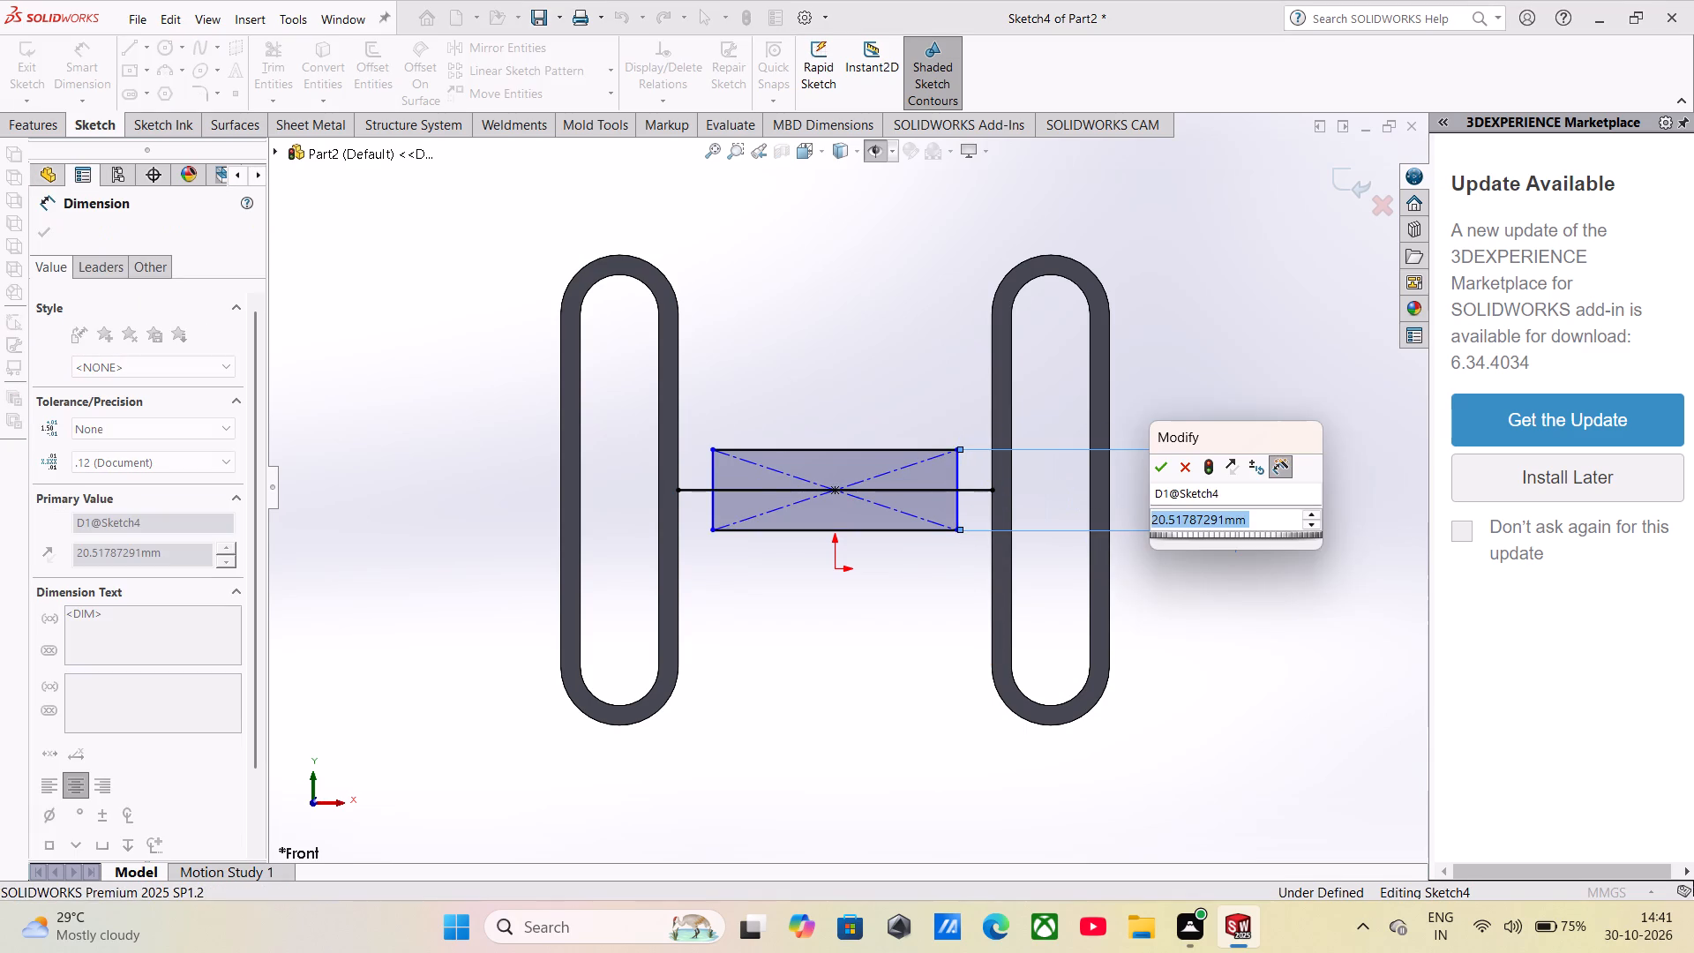
{"action": "key", "text": "3"}
{"action": "key", "text": "0"}
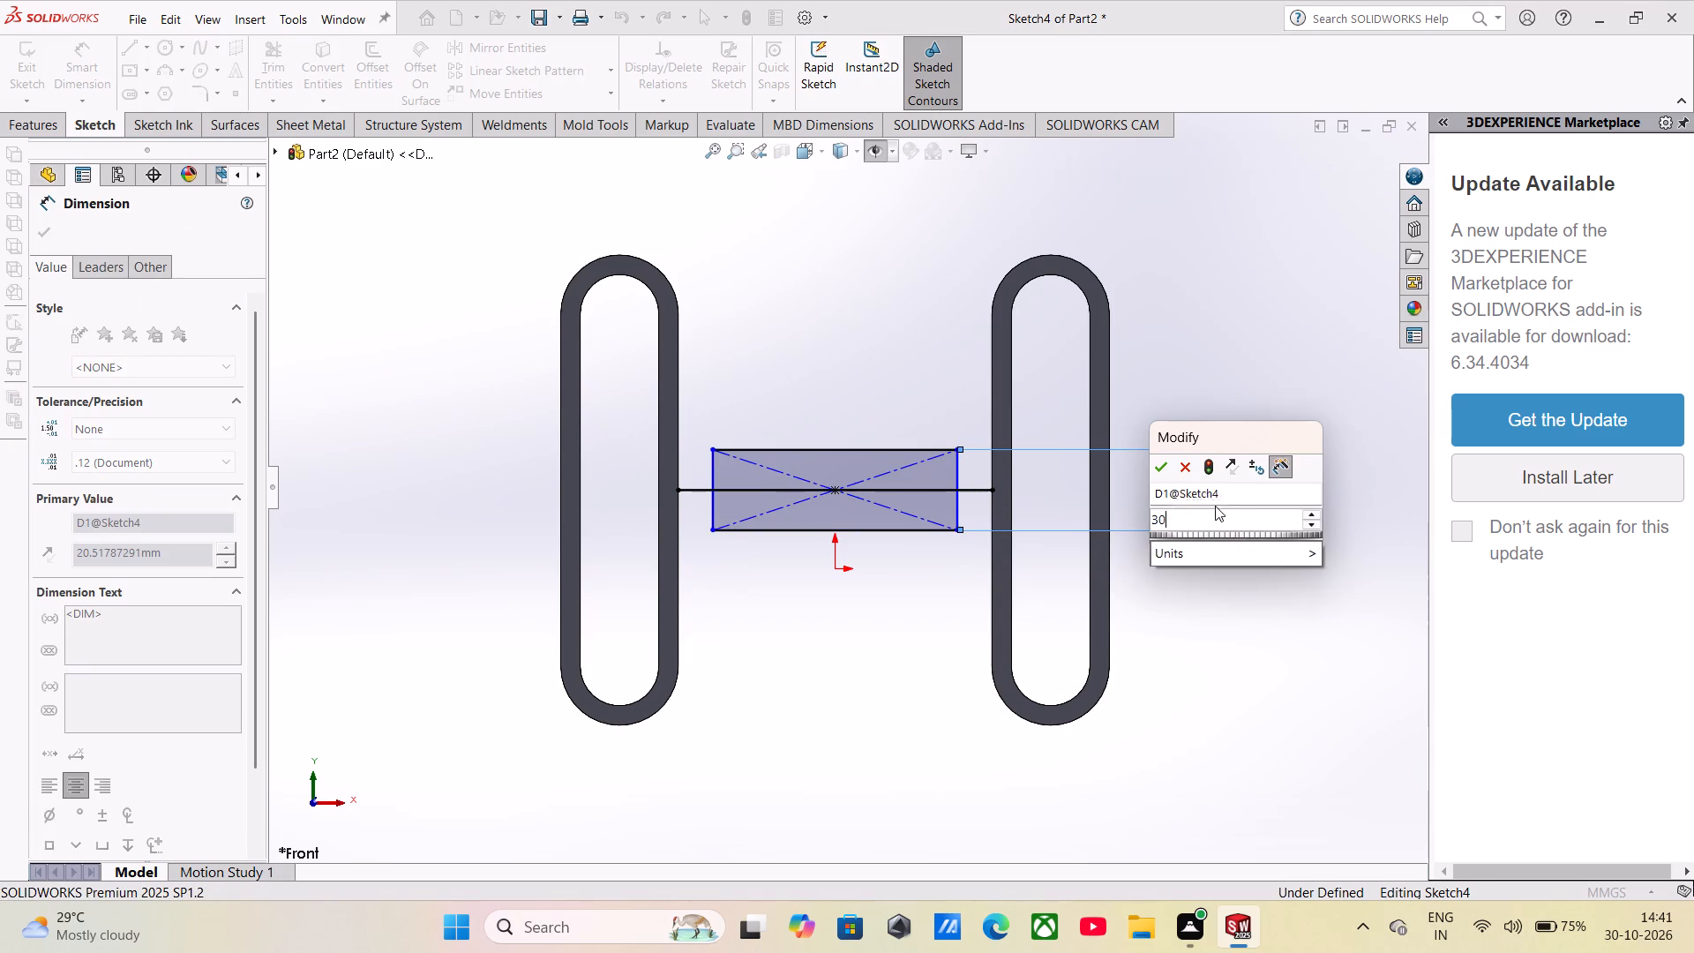
{"action": "key", "text": "Return"}
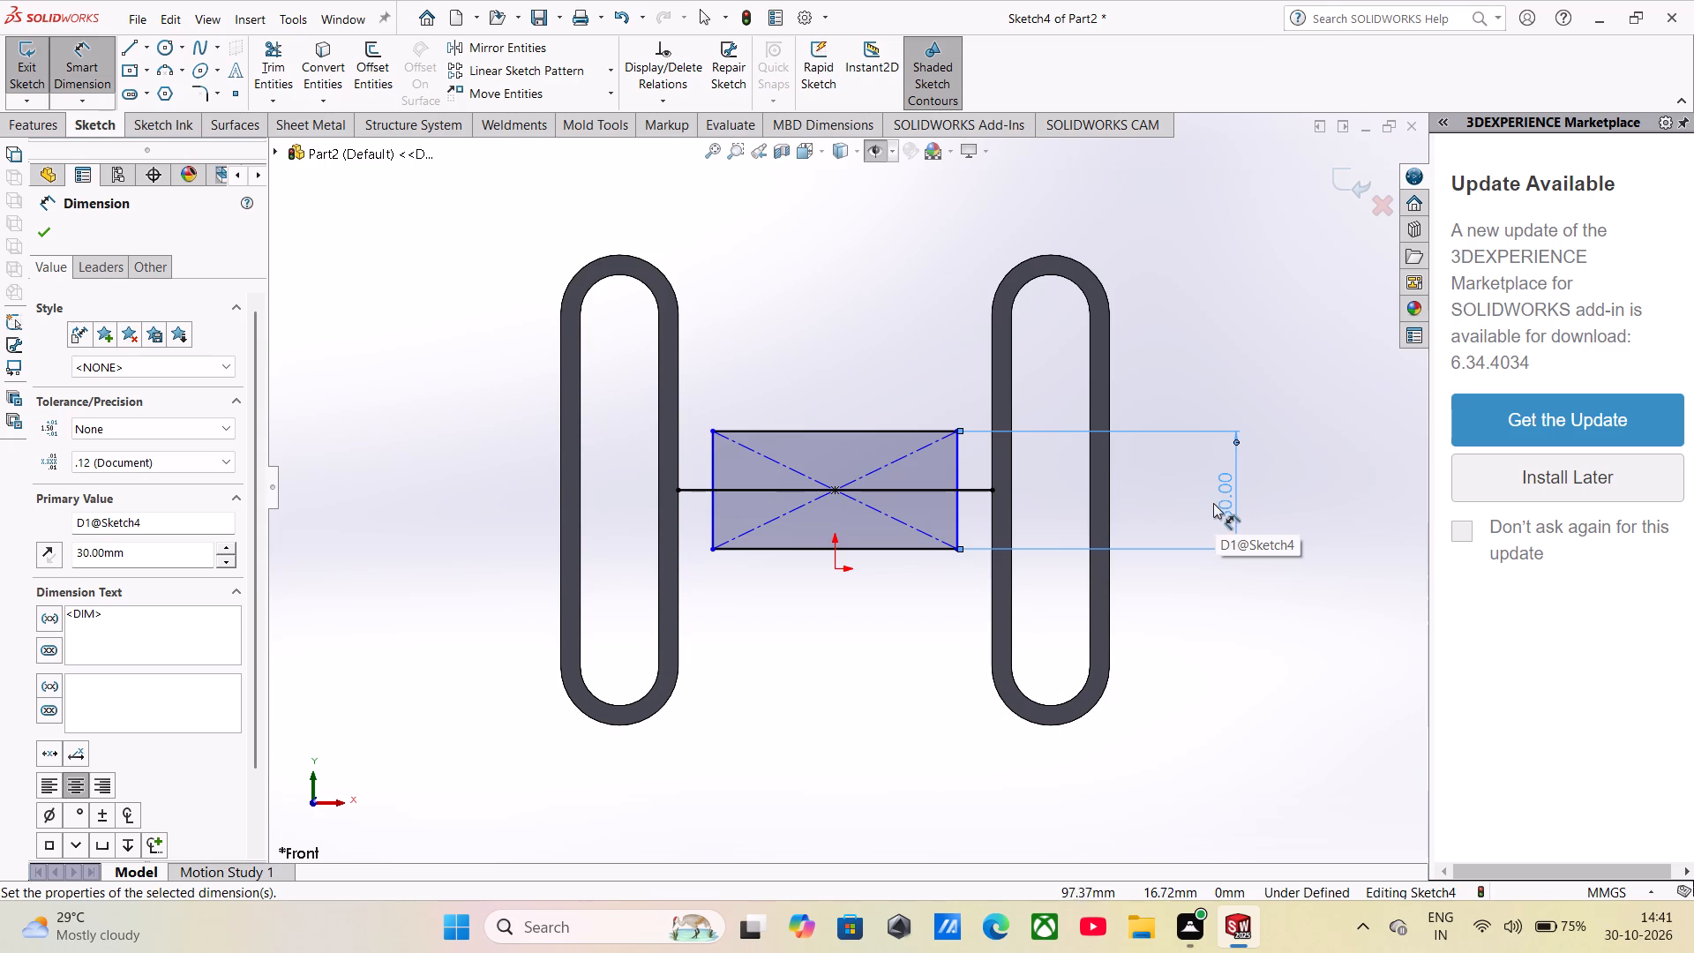
Set the distance between the rectangle's vertical side and the neighbouring ring's facing straight edge to 0 mm.
{"action": "left_click", "coordinate": [957, 509]}
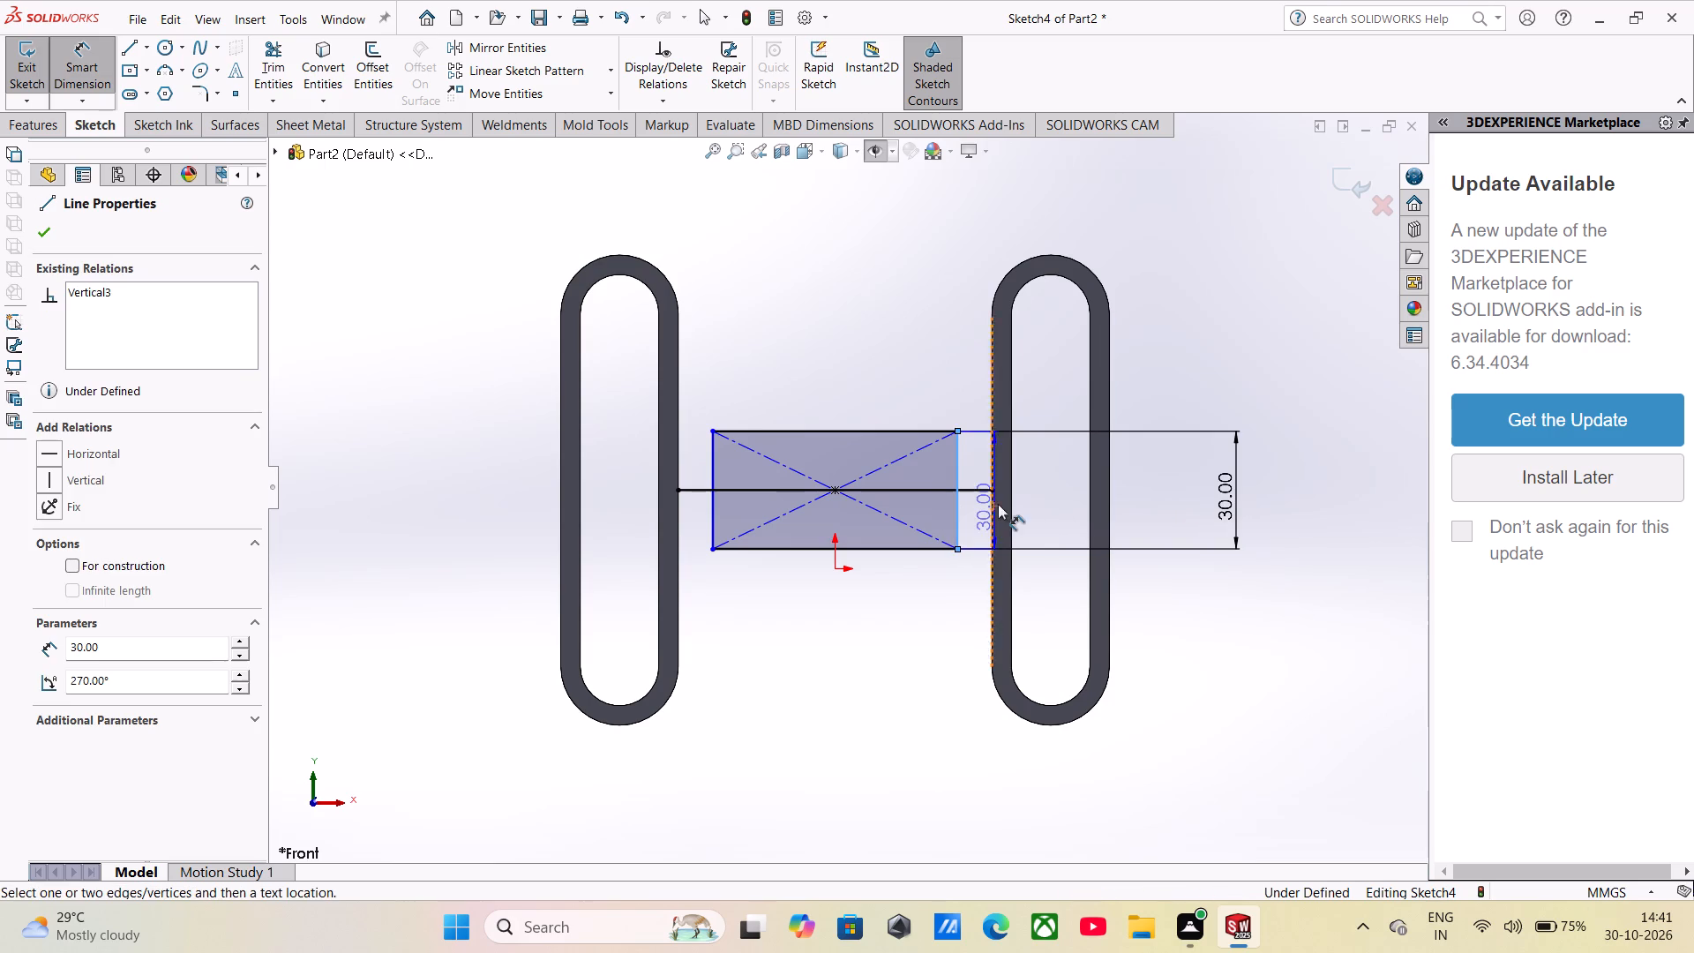
{"action": "left_click", "coordinate": [992, 510]}
{"action": "left_click", "coordinate": [1057, 492]}
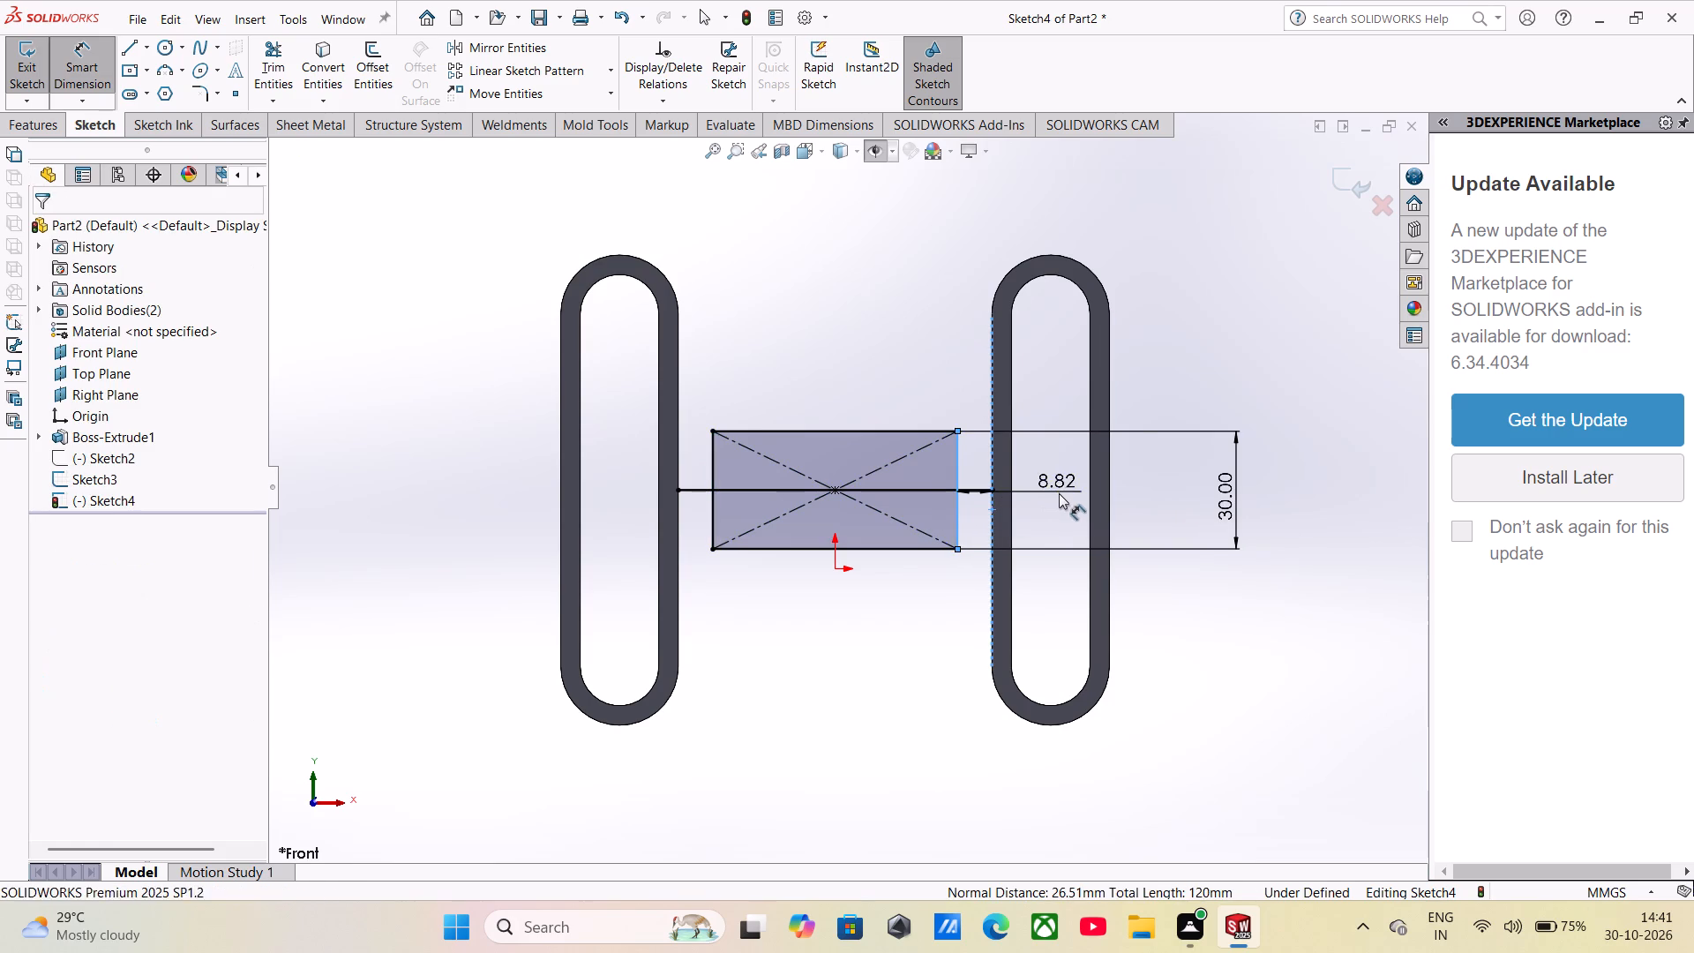
{"action": "key", "text": "0"}
{"action": "key", "text": "Return"}
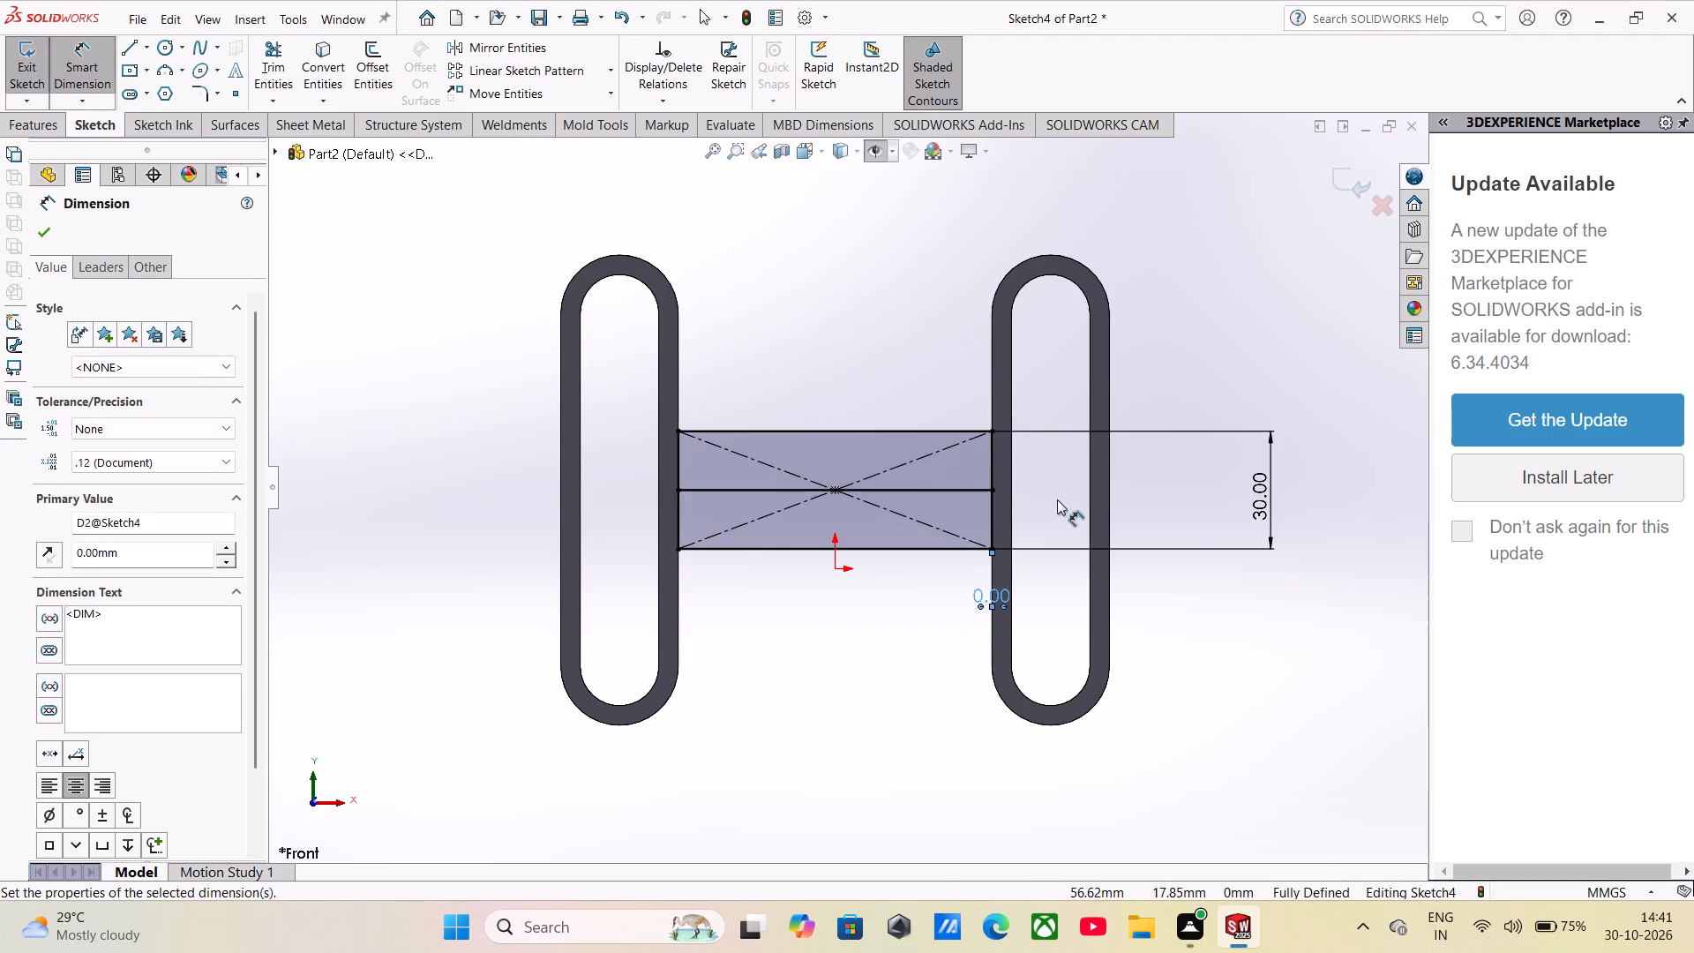
Sketch a horizontal centrepoint slot at the rectangle's centre, about 56 mm between arc centres and about 7 mm wide.
{"action": "scroll", "coordinate": [850, 504], "scroll_direction": "up", "scroll_amount": 2}
{"action": "scroll", "coordinate": [821, 502], "scroll_direction": "down", "scroll_amount": 6}
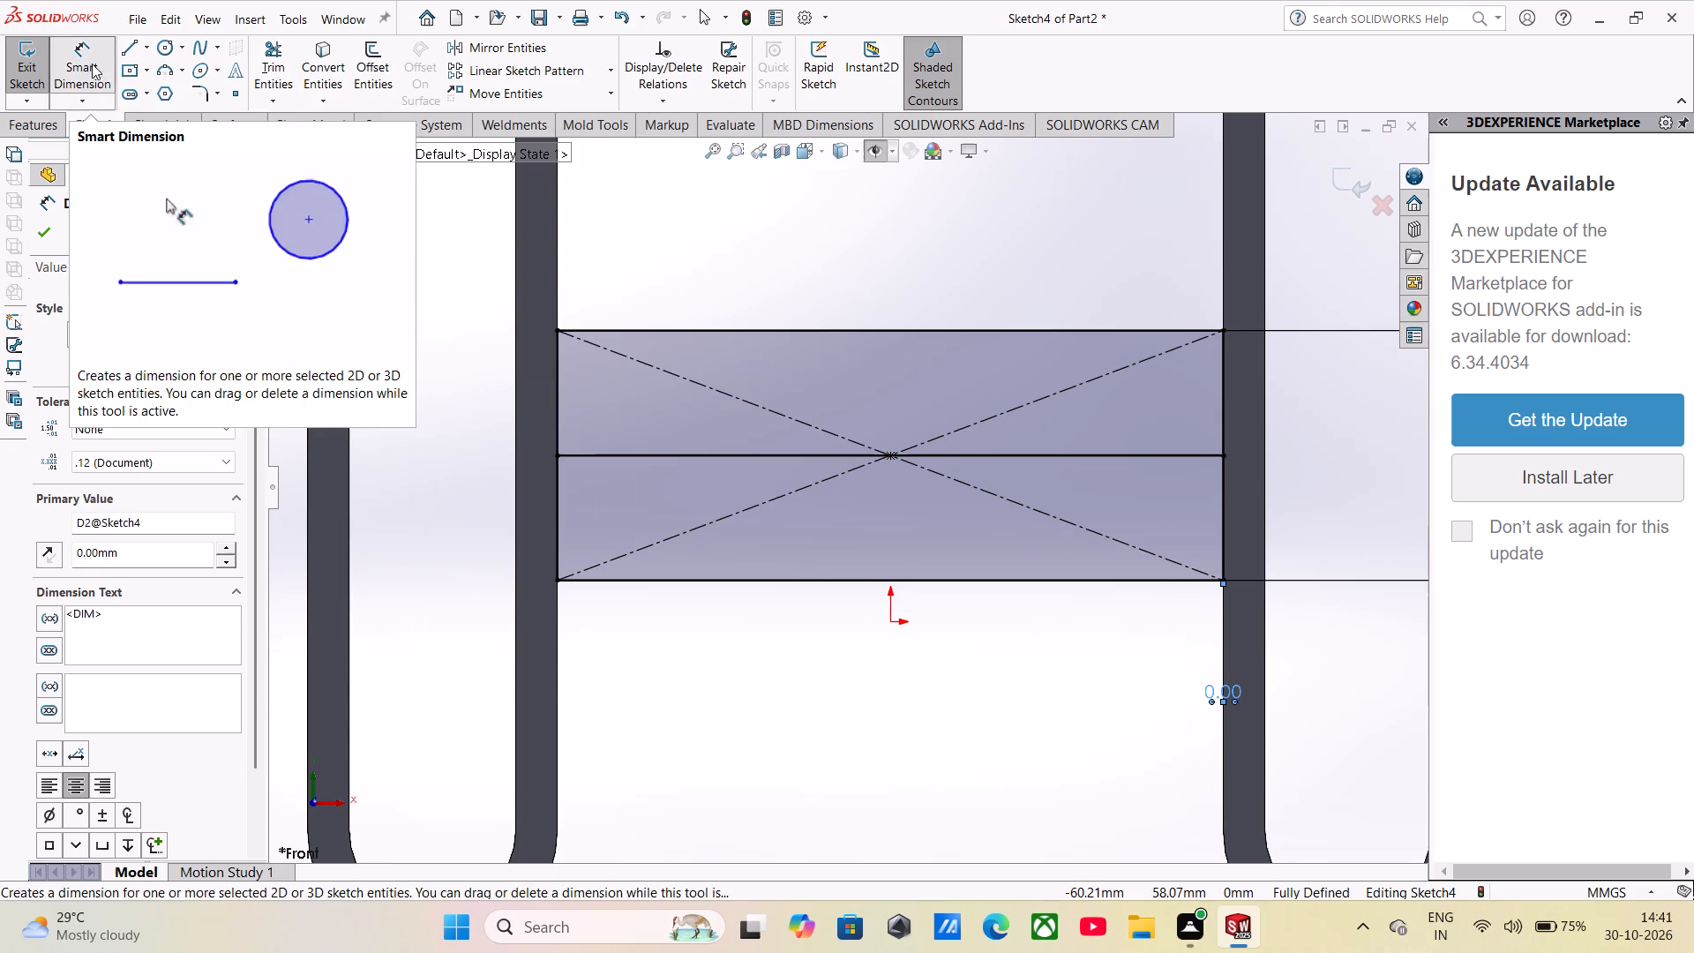
{"action": "left_click", "coordinate": [148, 92]}
{"action": "left_click", "coordinate": [152, 135]}
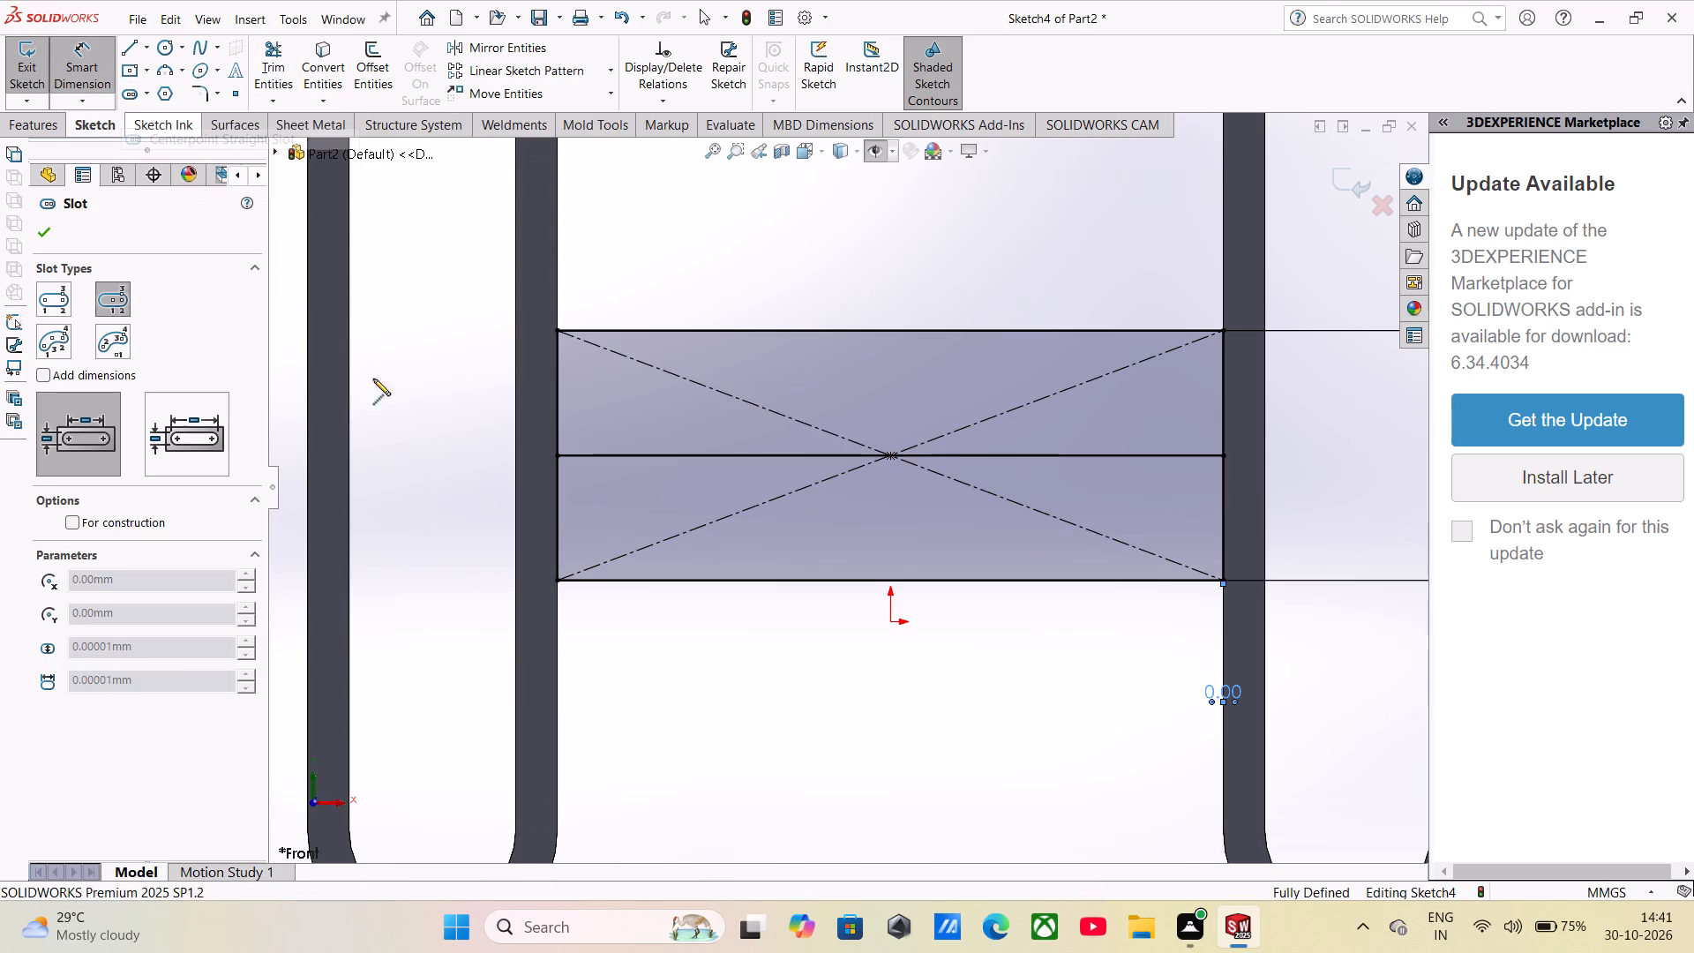
{"action": "left_click", "coordinate": [894, 455]}
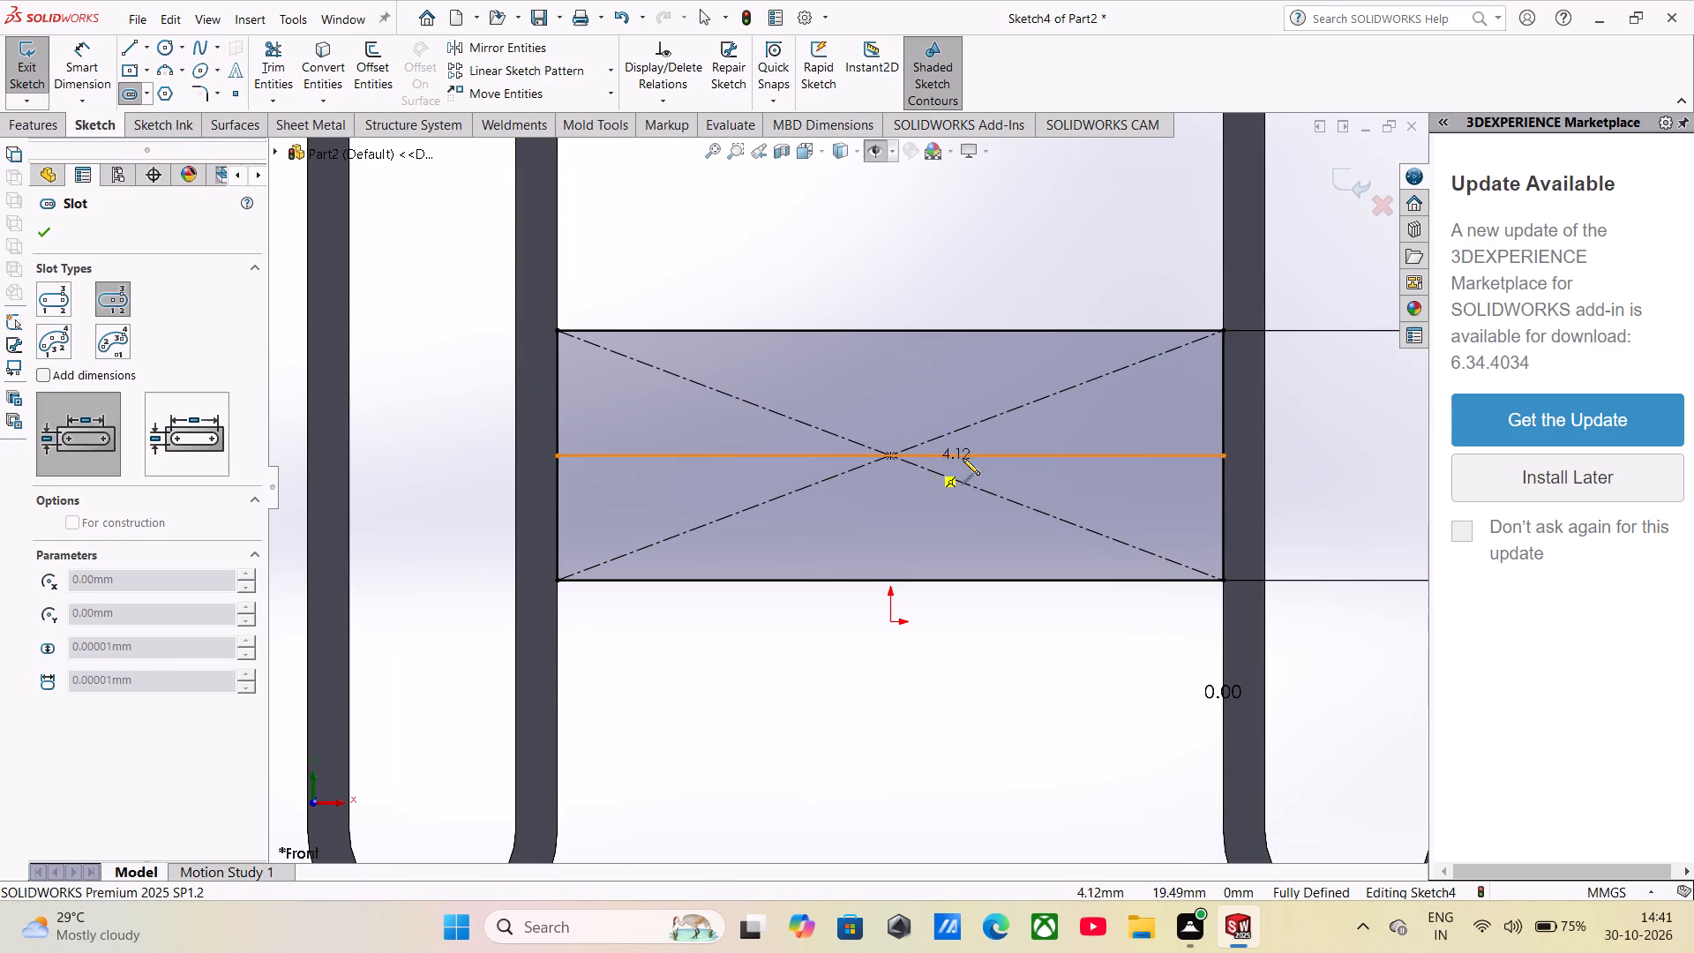
{"action": "left_click", "coordinate": [1121, 461]}
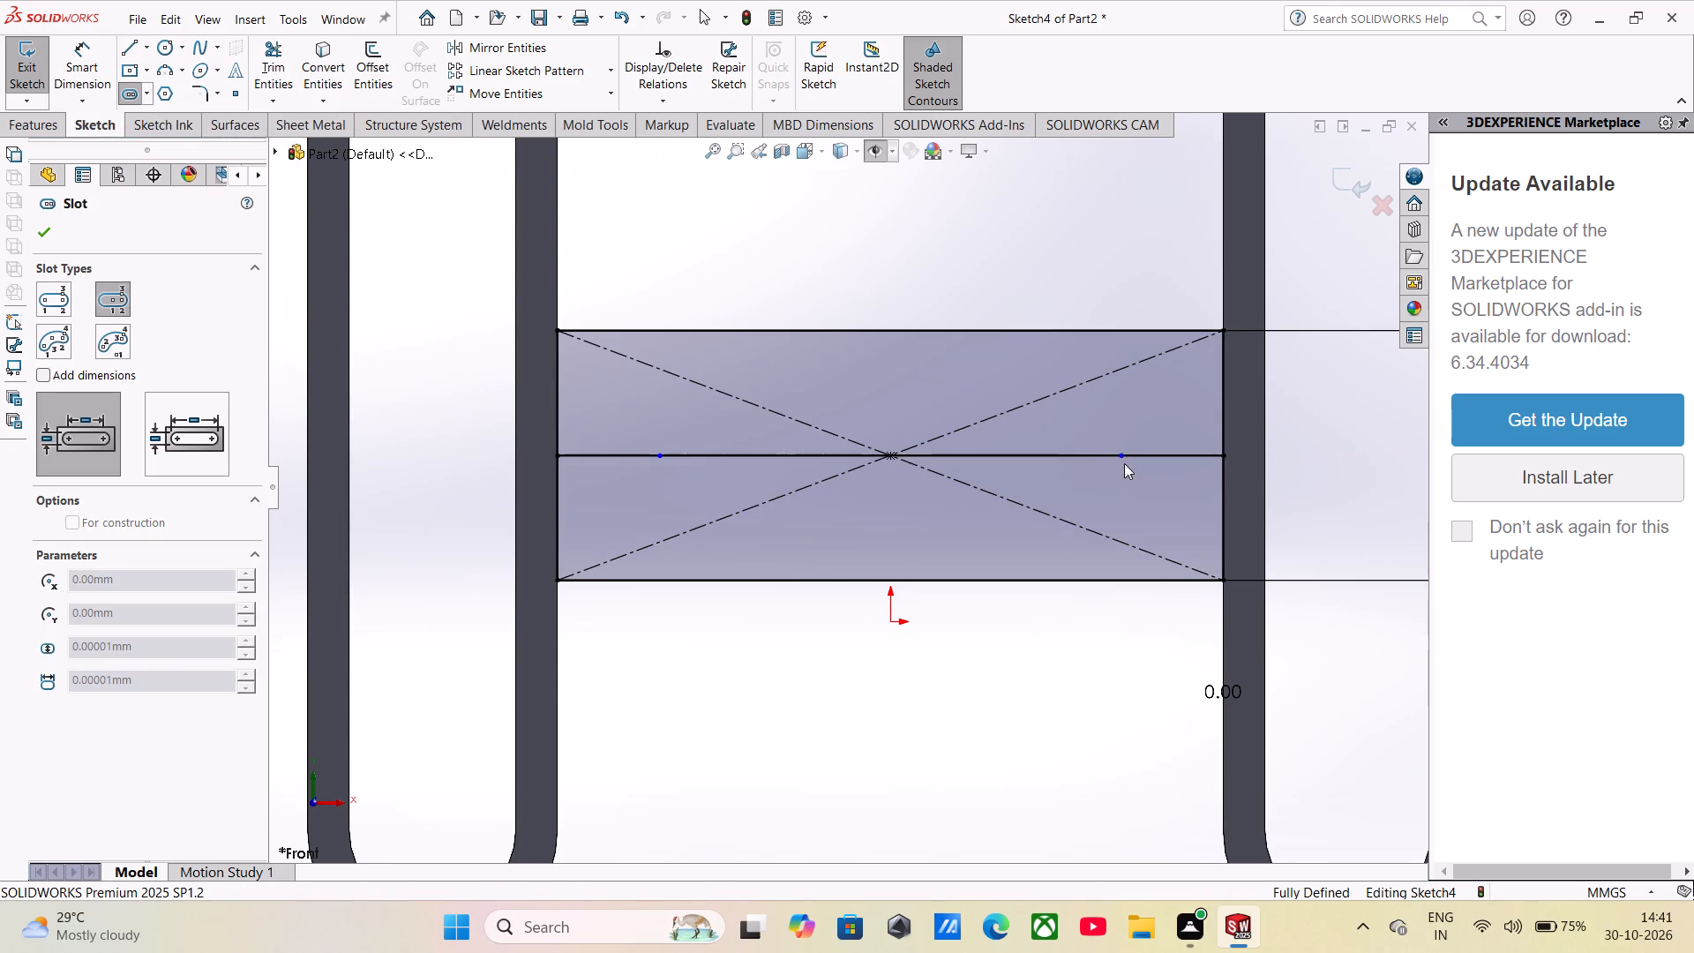
{"action": "left_click", "coordinate": [1134, 484]}
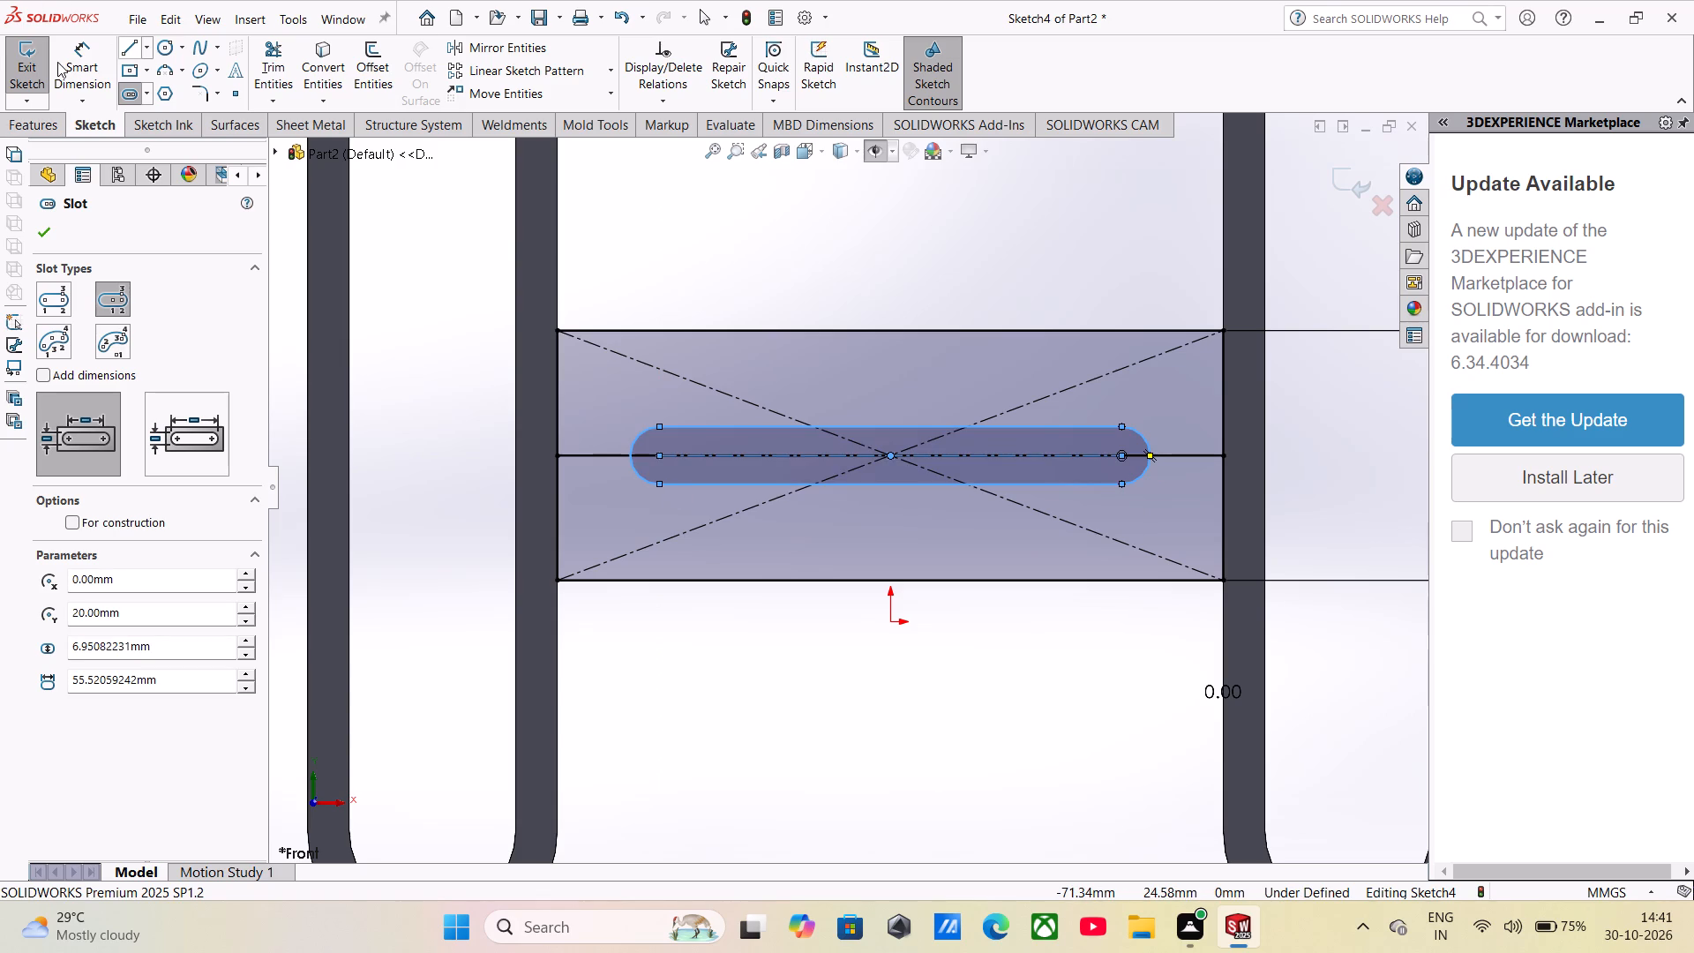
Dimension the slot between its two arc centres and set the spacing to 40 mm.
{"action": "left_click", "coordinate": [58, 64]}
{"action": "left_click", "coordinate": [999, 458]}
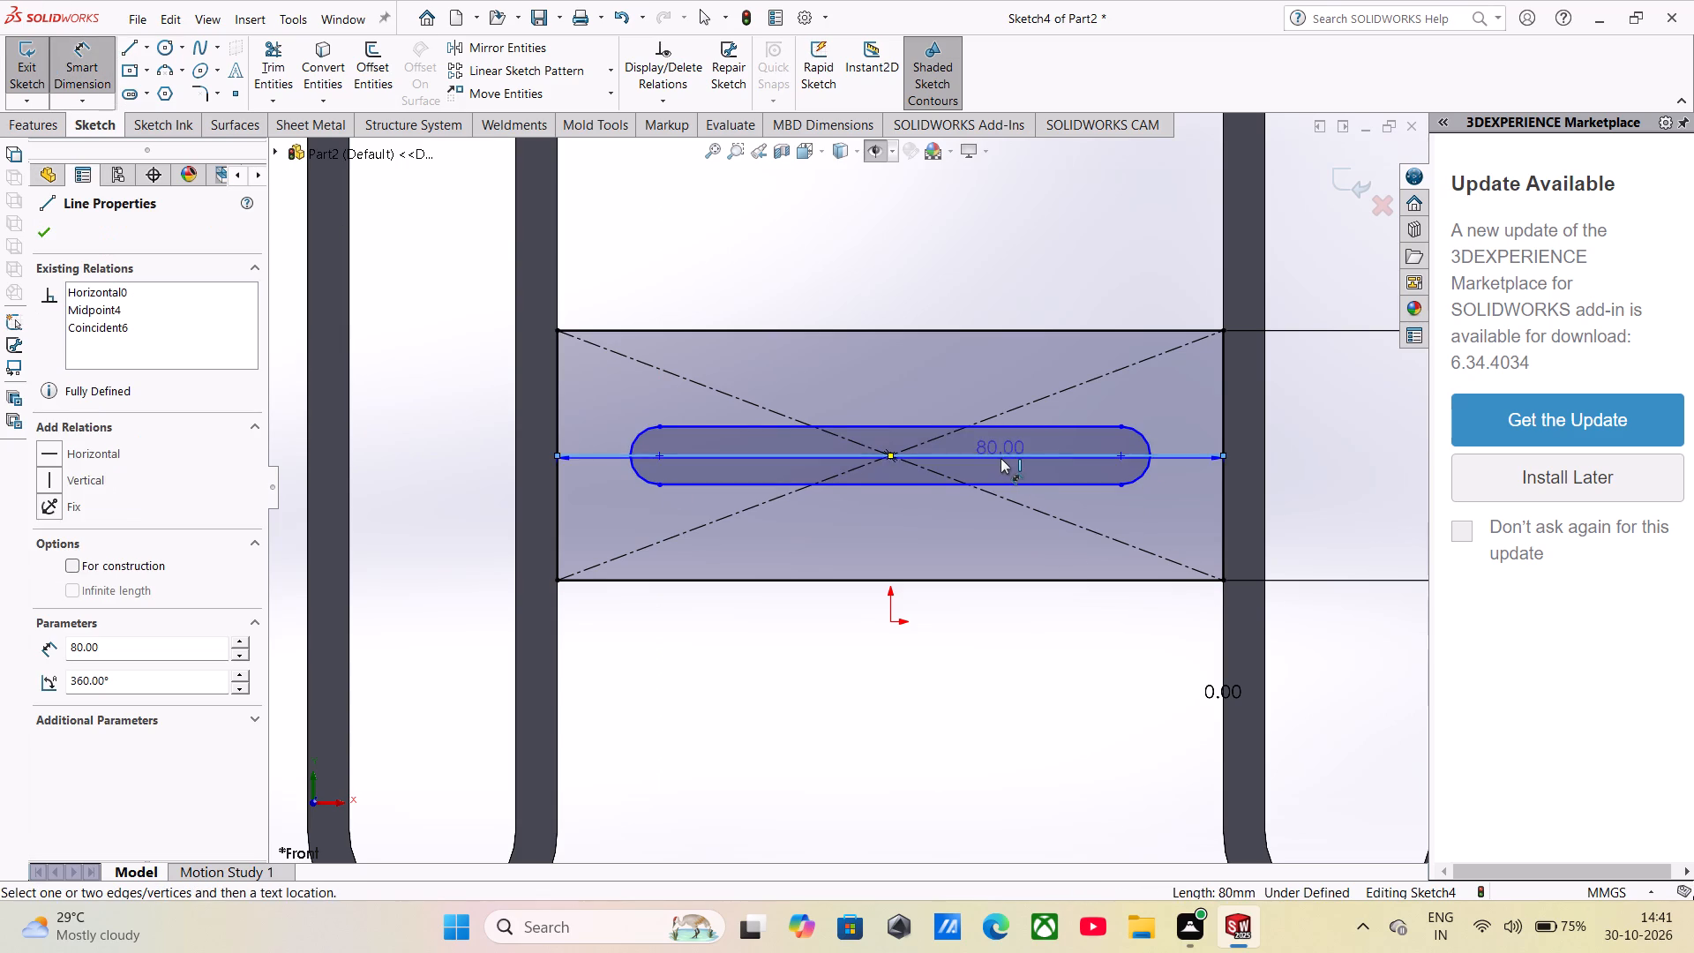
{"action": "key", "text": "Escape"}
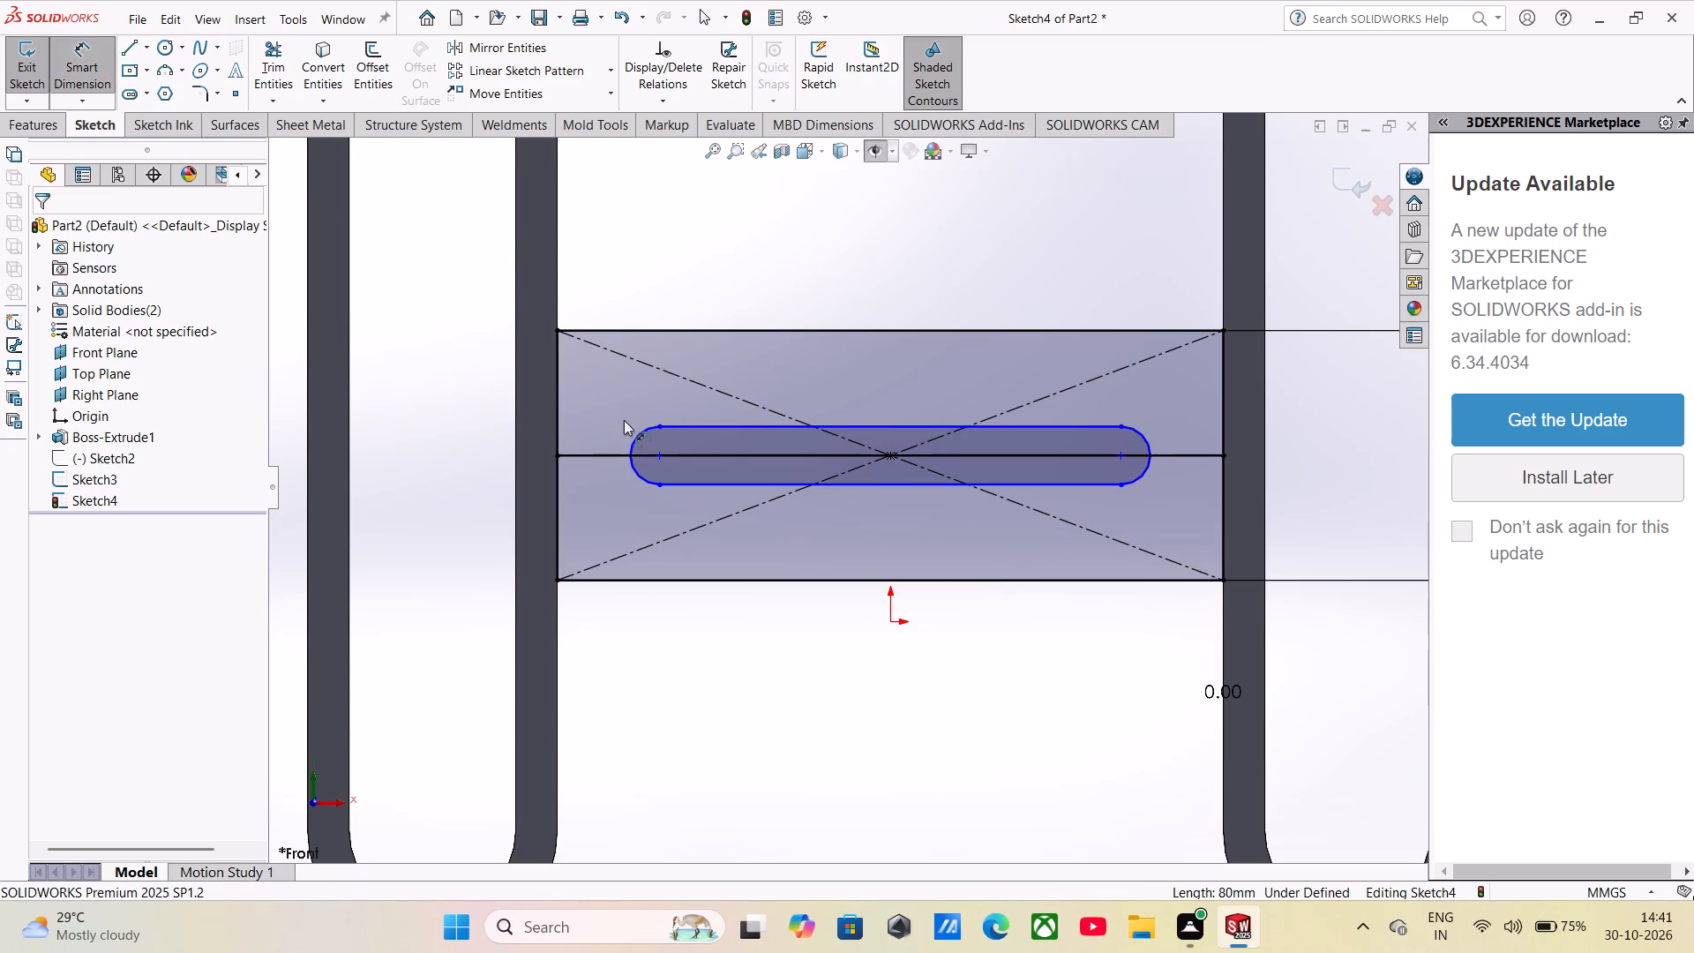
{"action": "left_click", "coordinate": [658, 458]}
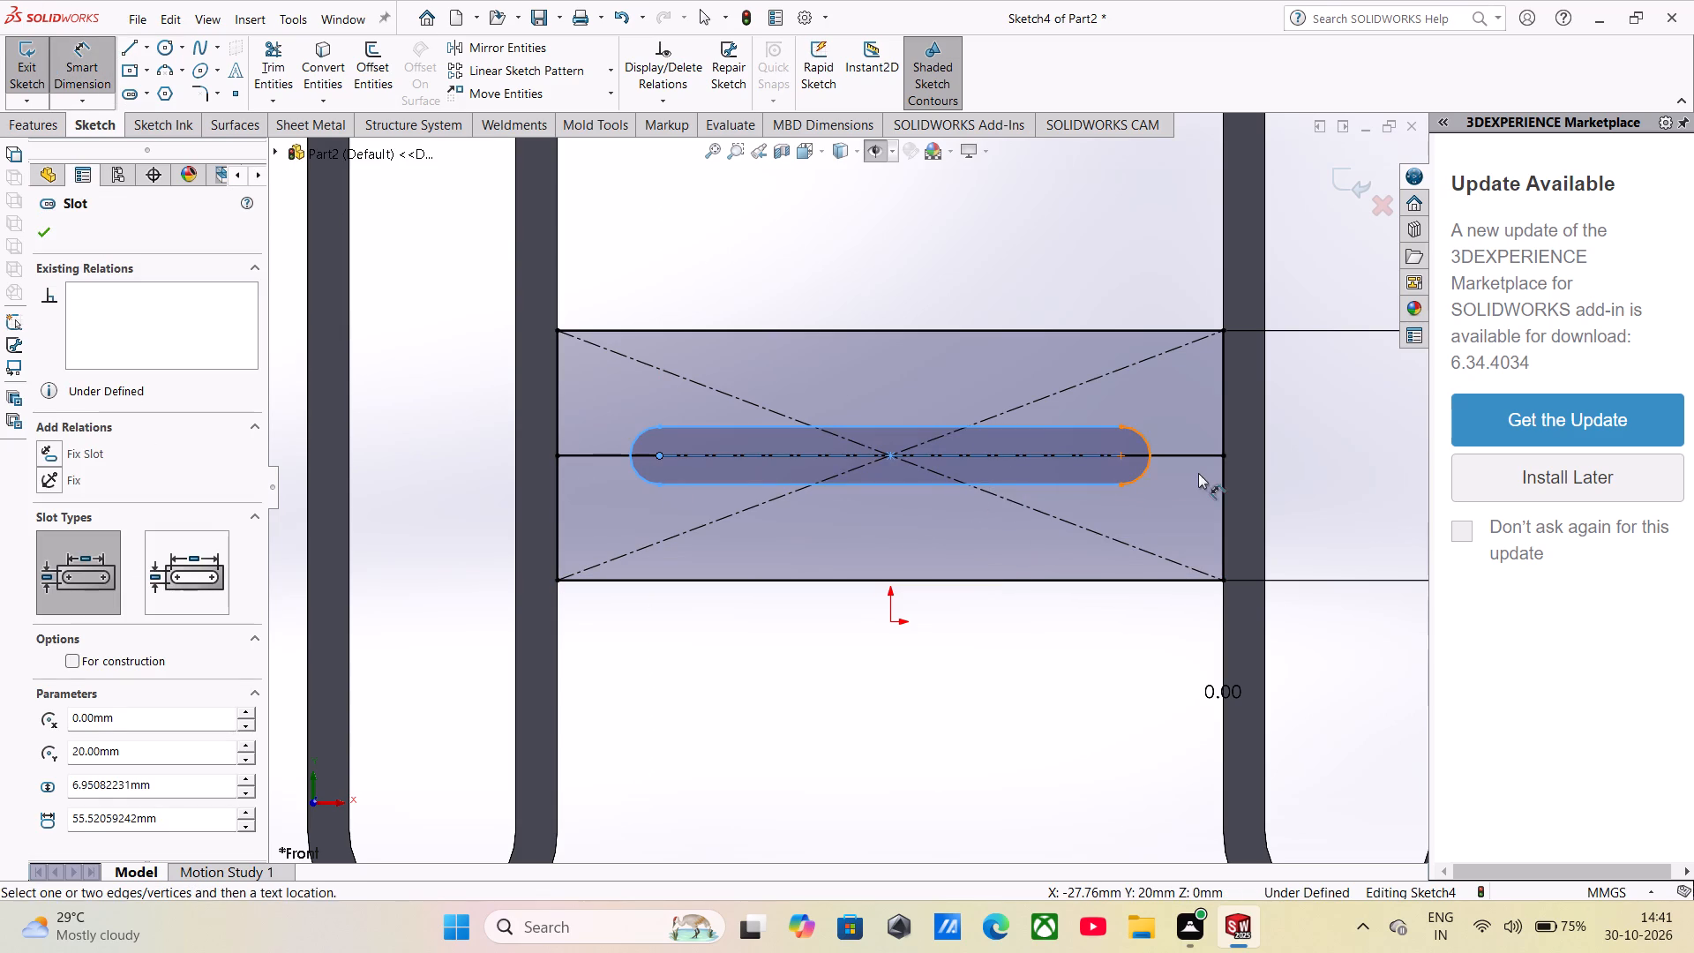
{"action": "left_click", "coordinate": [1127, 455]}
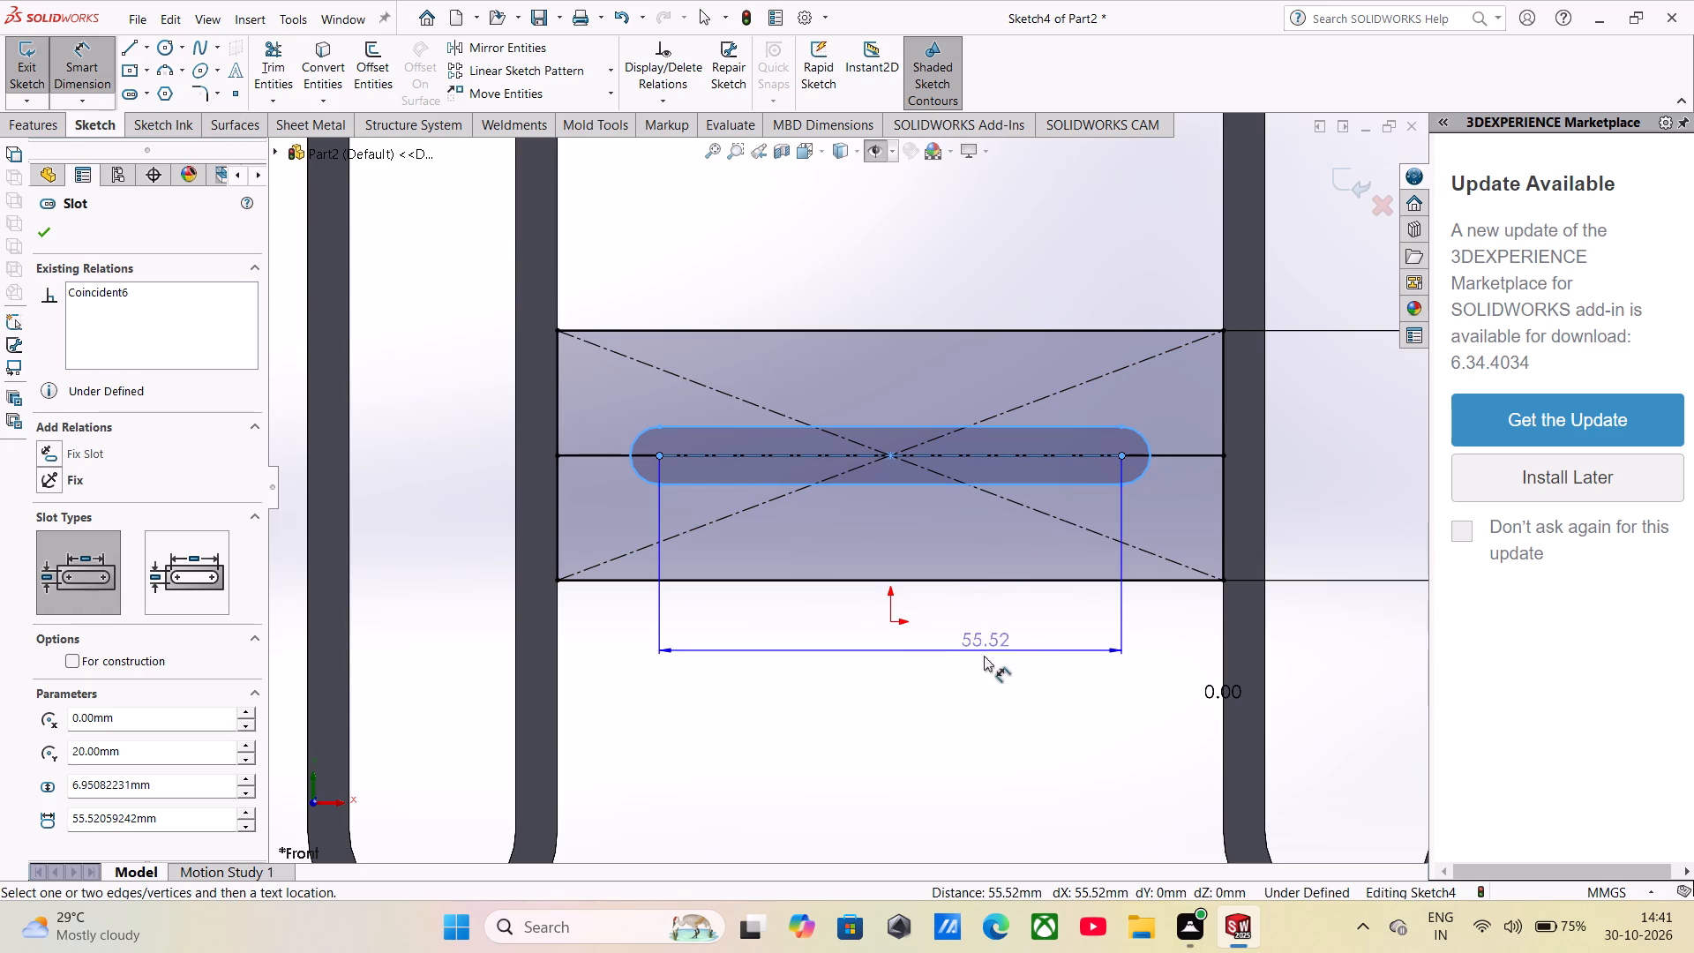
{"action": "left_click", "coordinate": [907, 700]}
{"action": "type", "text": "40"}
{"action": "key", "text": "Return"}
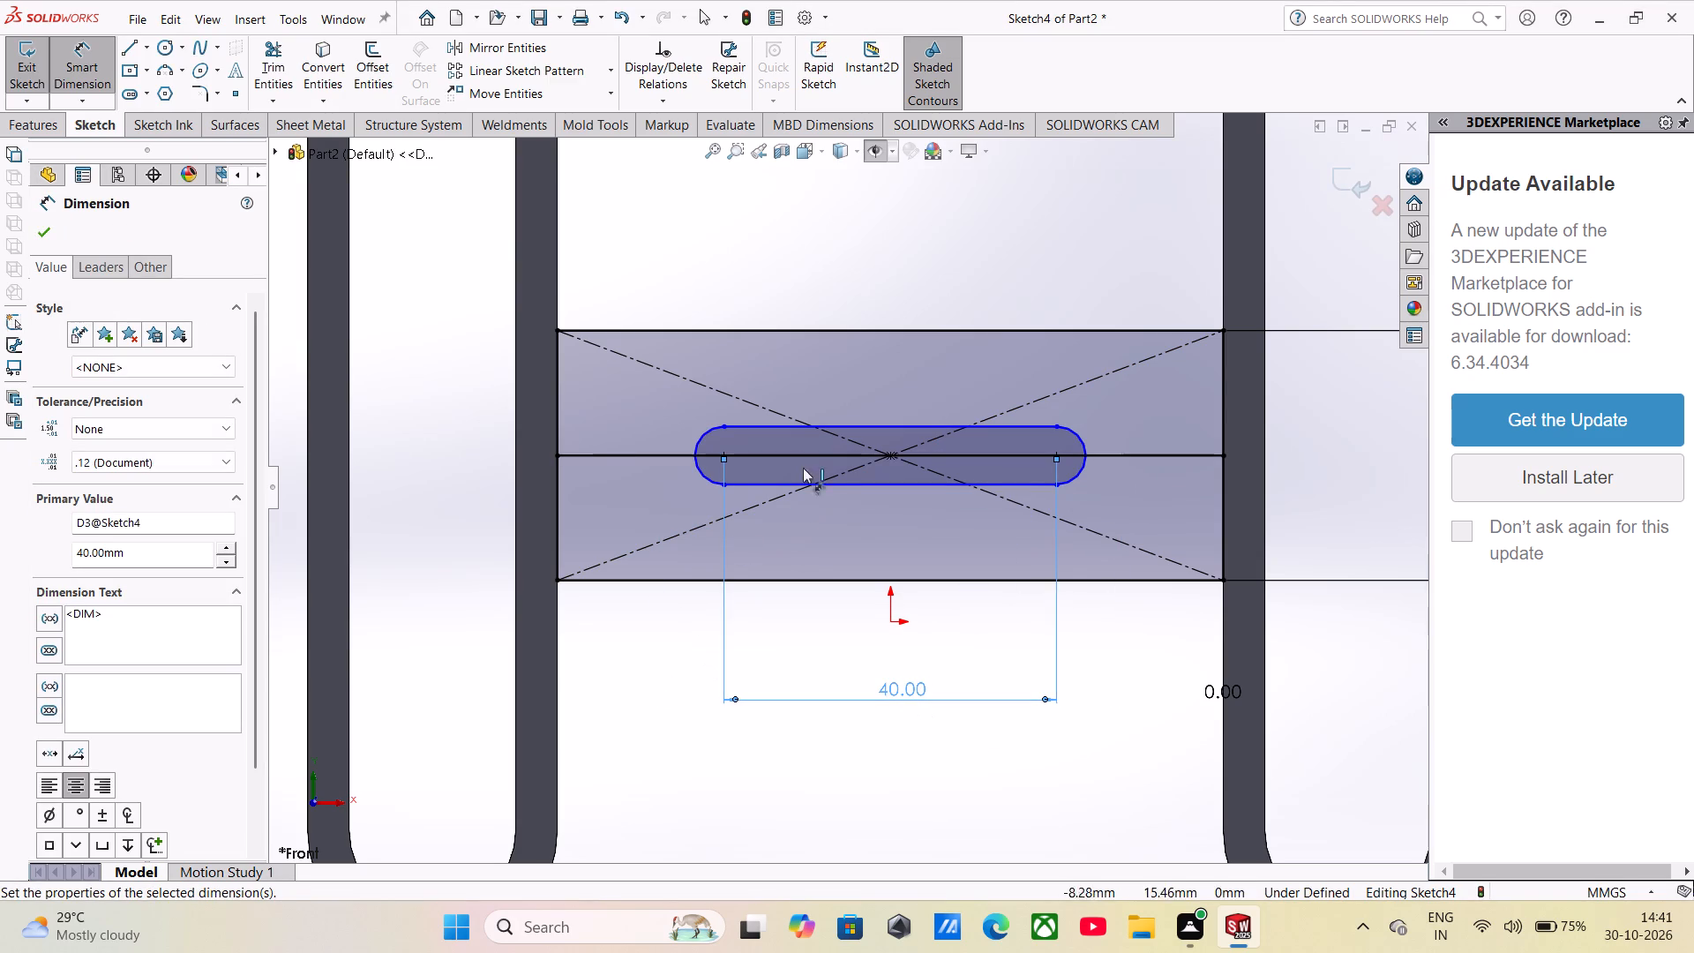
Dimension the slot's end arc and set its radius to 10 mm.
{"action": "scroll", "coordinate": [700, 400], "scroll_direction": "up", "scroll_amount": 2}
{"action": "scroll", "coordinate": [752, 453], "scroll_direction": "down", "scroll_amount": 4}
{"action": "left_click", "coordinate": [760, 476]}
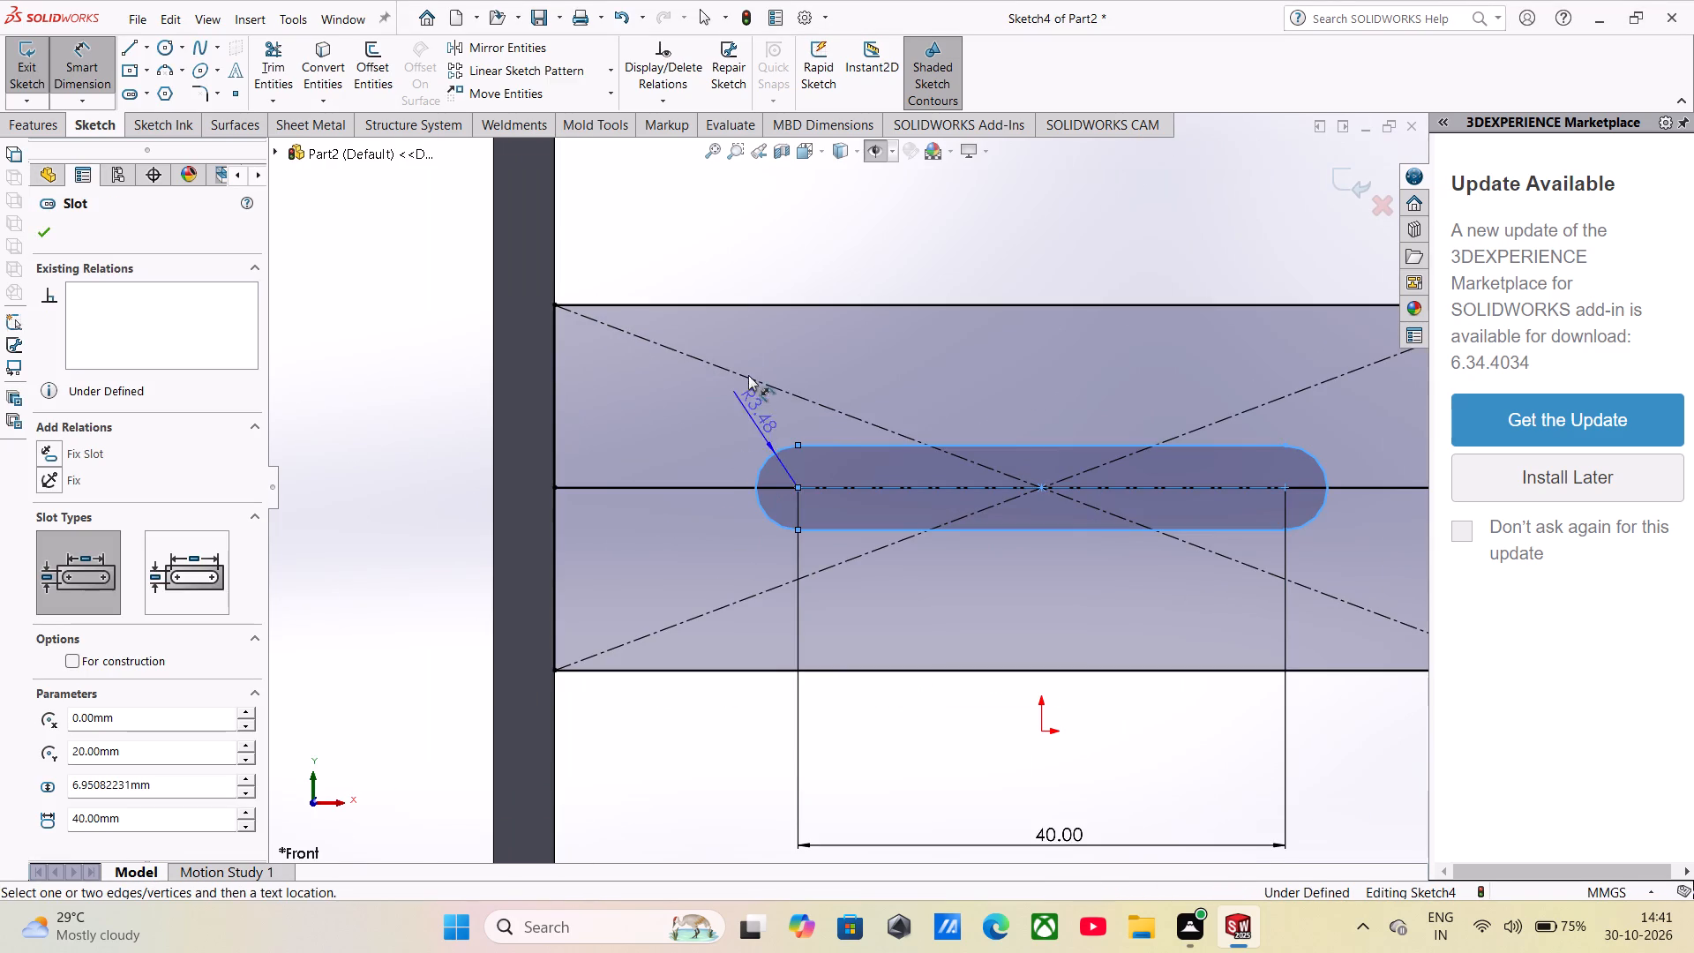
{"action": "left_click", "coordinate": [720, 261]}
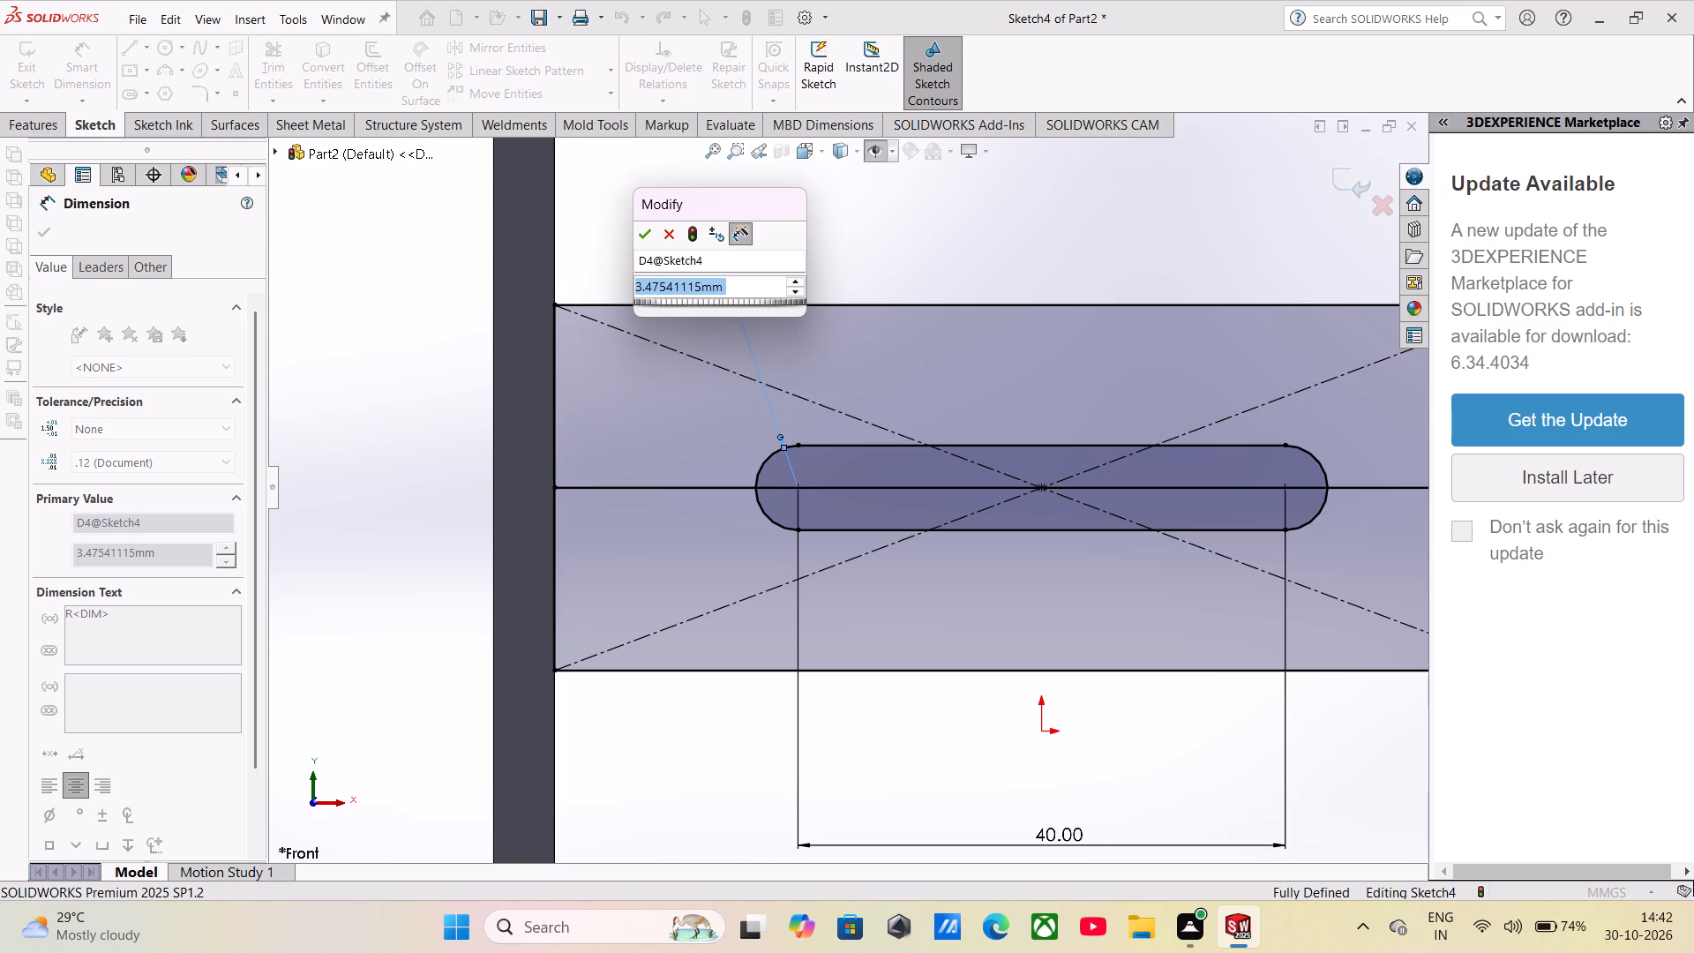
{"action": "type", "text": "10"}
{"action": "key", "text": "Return"}
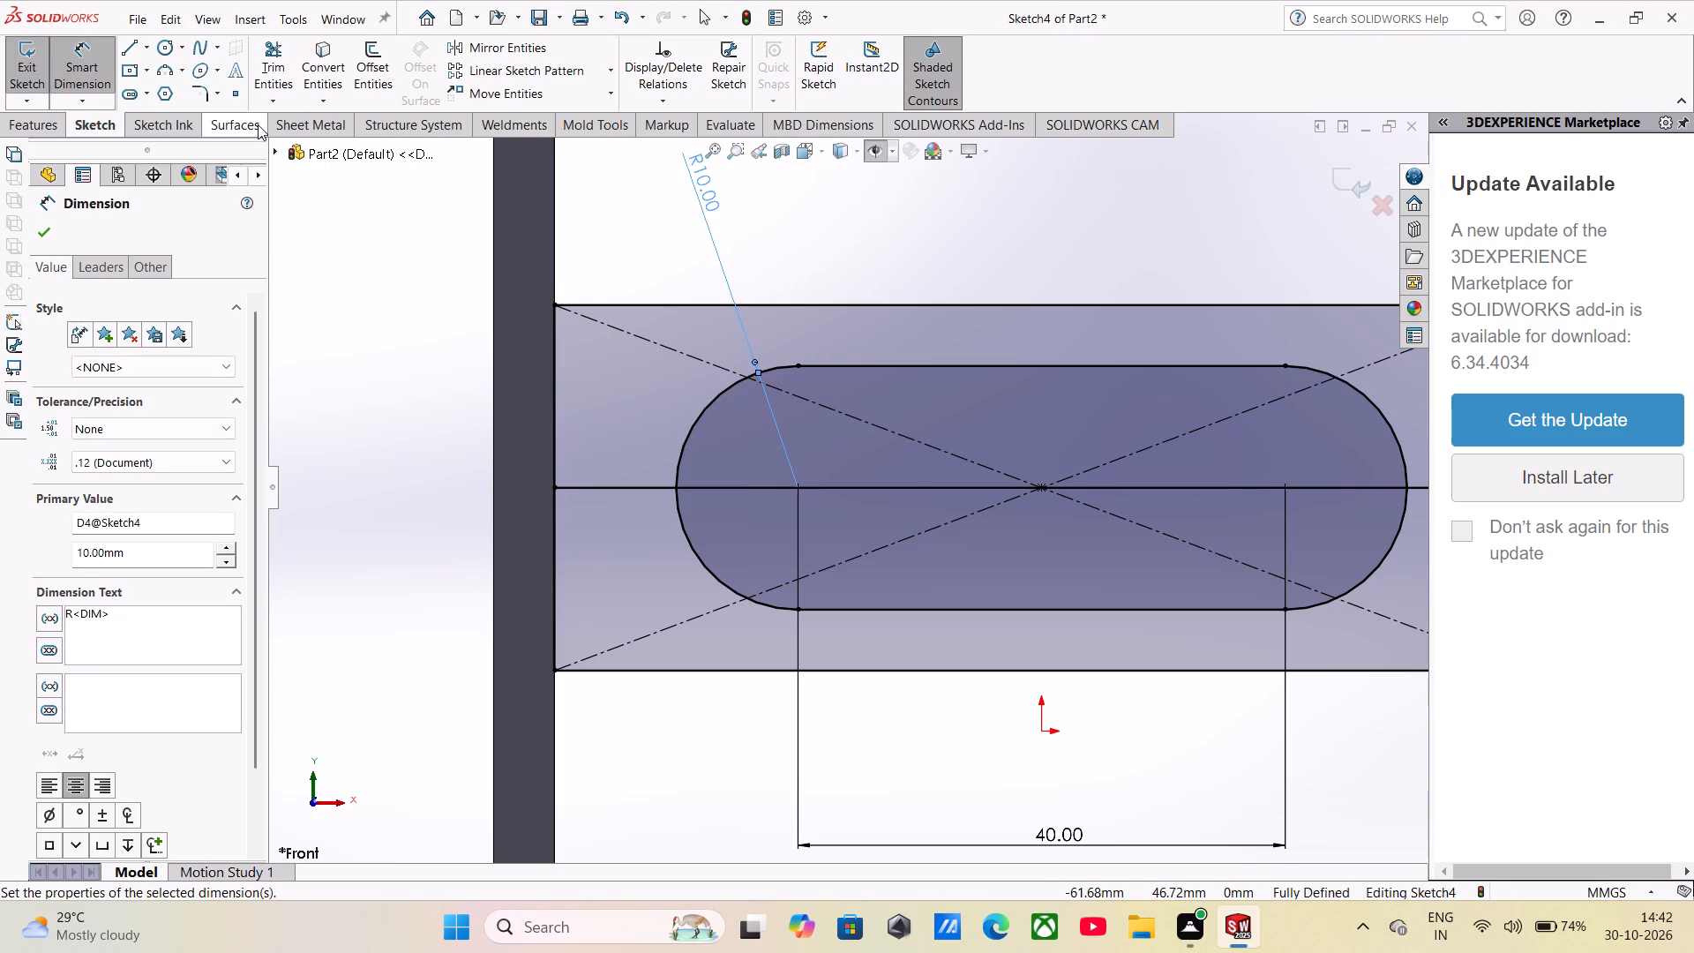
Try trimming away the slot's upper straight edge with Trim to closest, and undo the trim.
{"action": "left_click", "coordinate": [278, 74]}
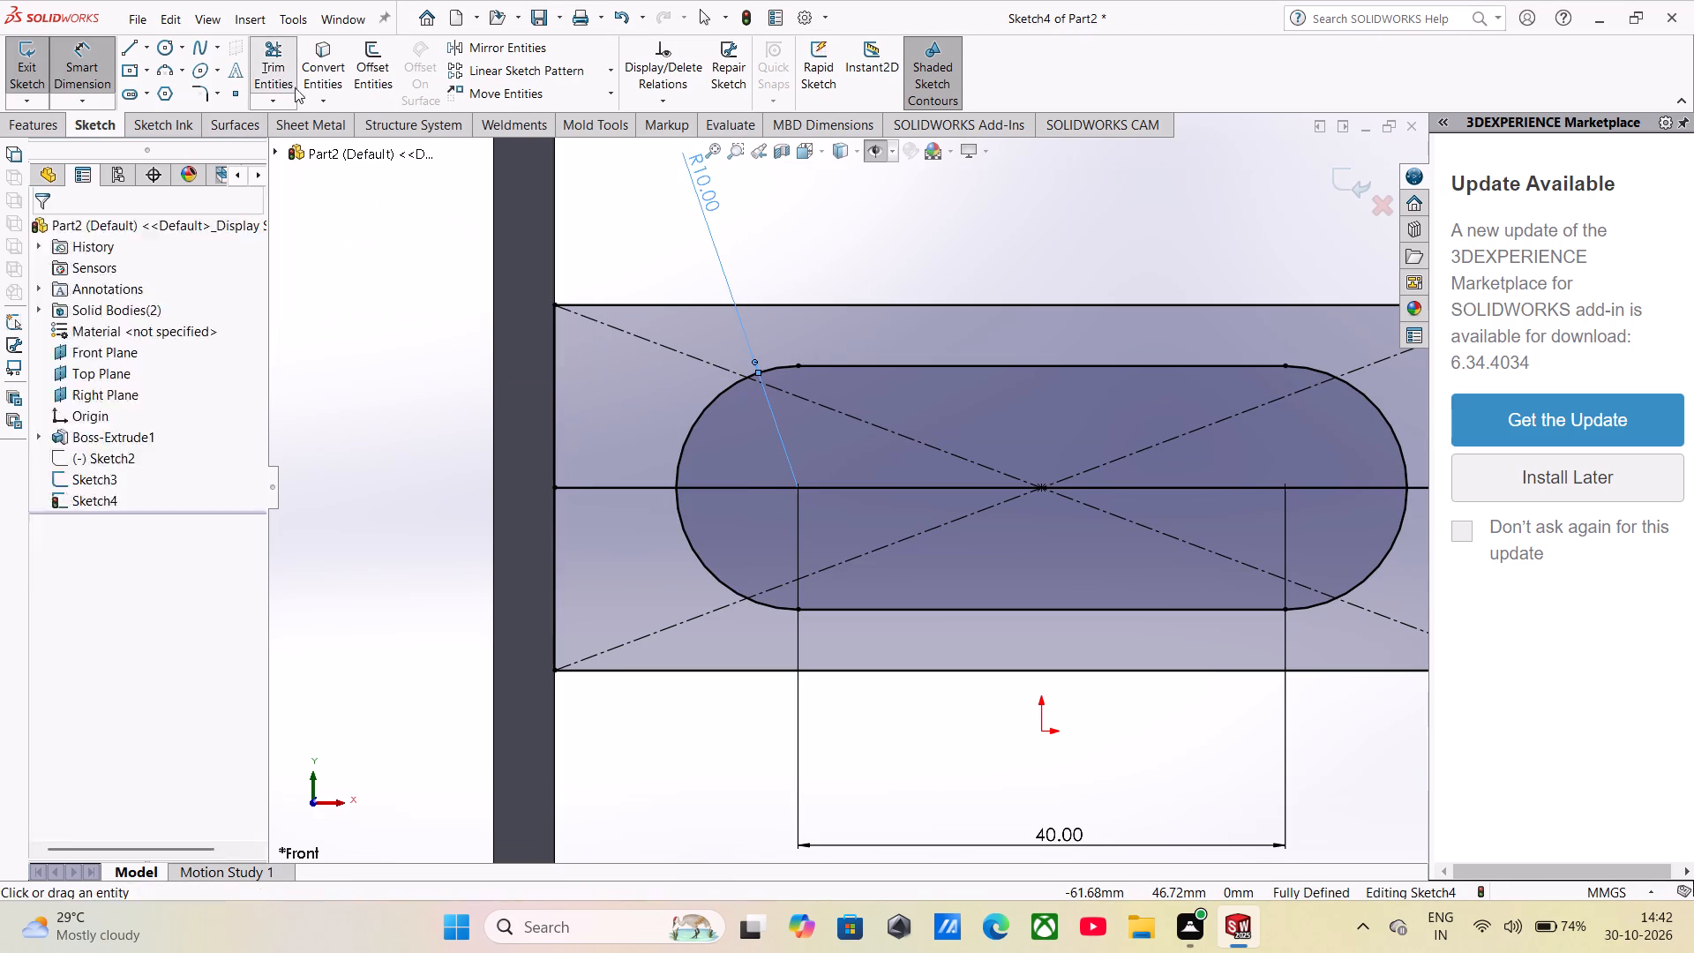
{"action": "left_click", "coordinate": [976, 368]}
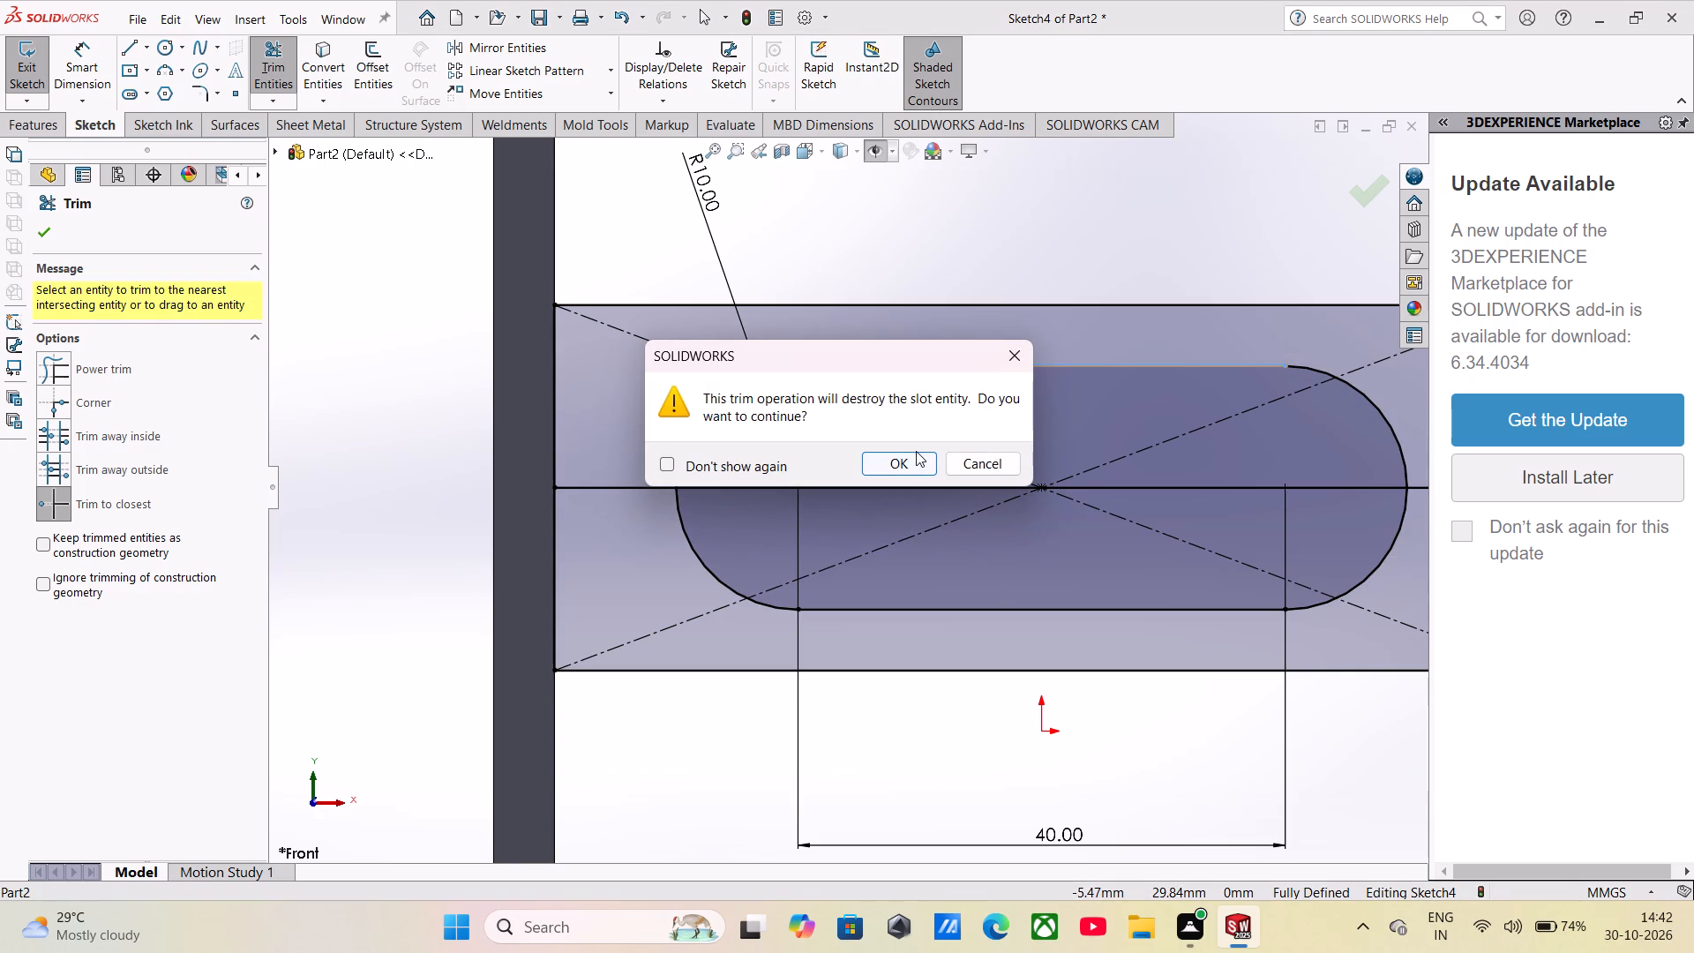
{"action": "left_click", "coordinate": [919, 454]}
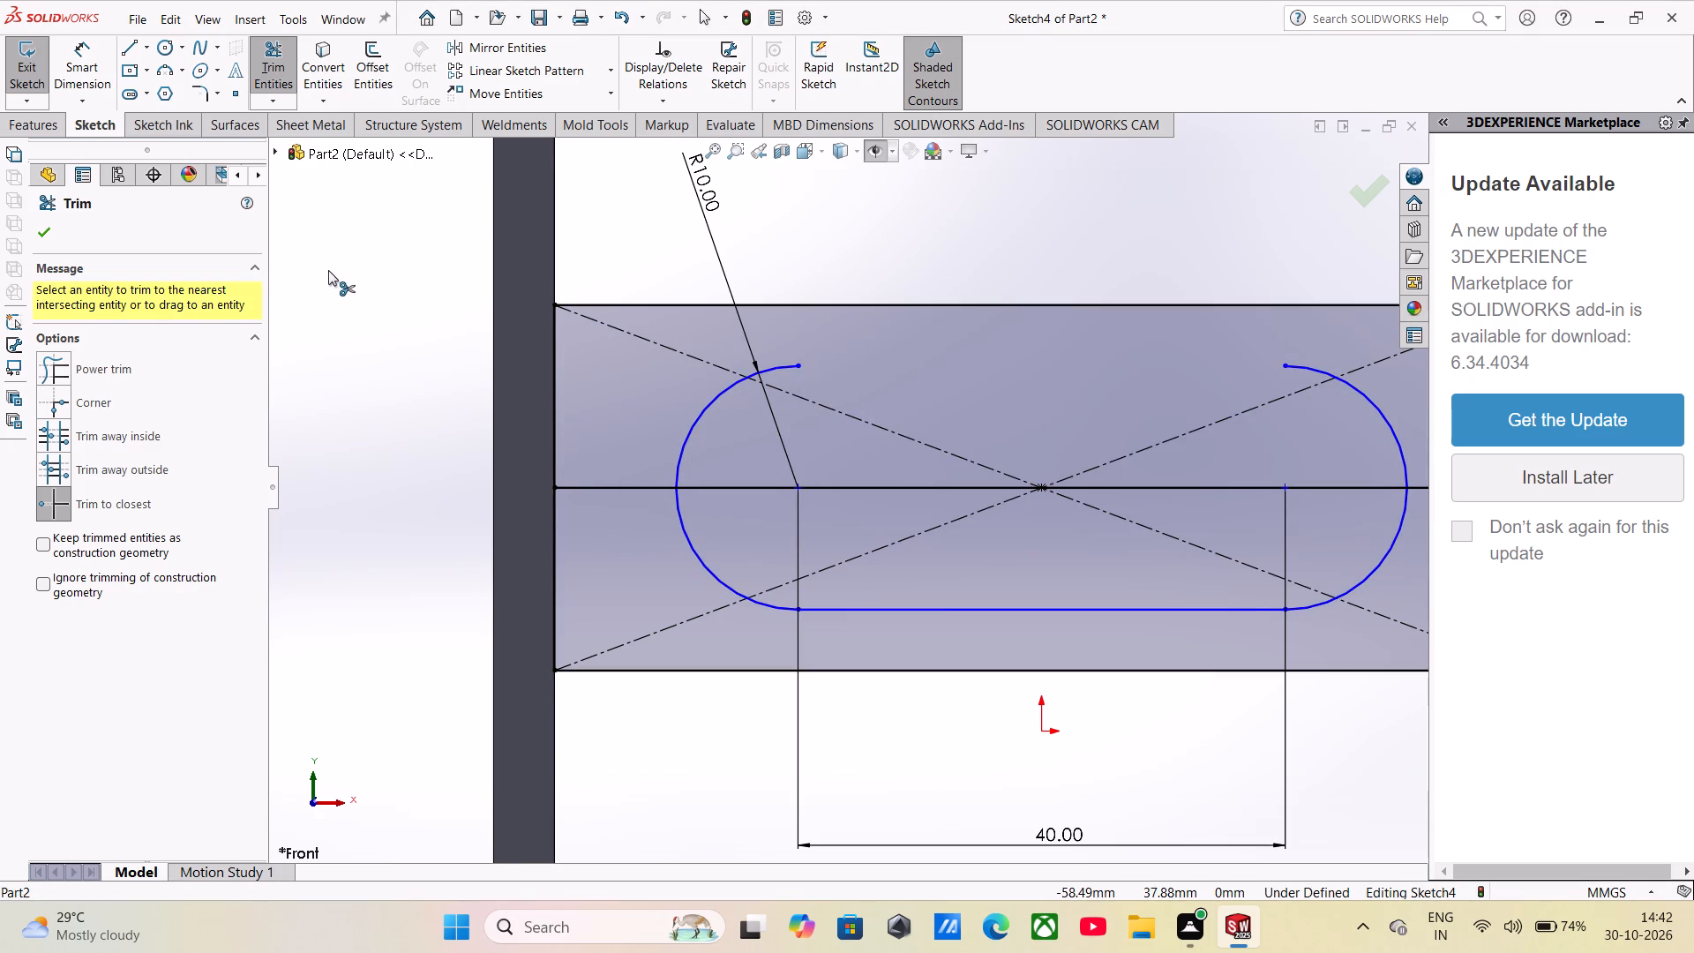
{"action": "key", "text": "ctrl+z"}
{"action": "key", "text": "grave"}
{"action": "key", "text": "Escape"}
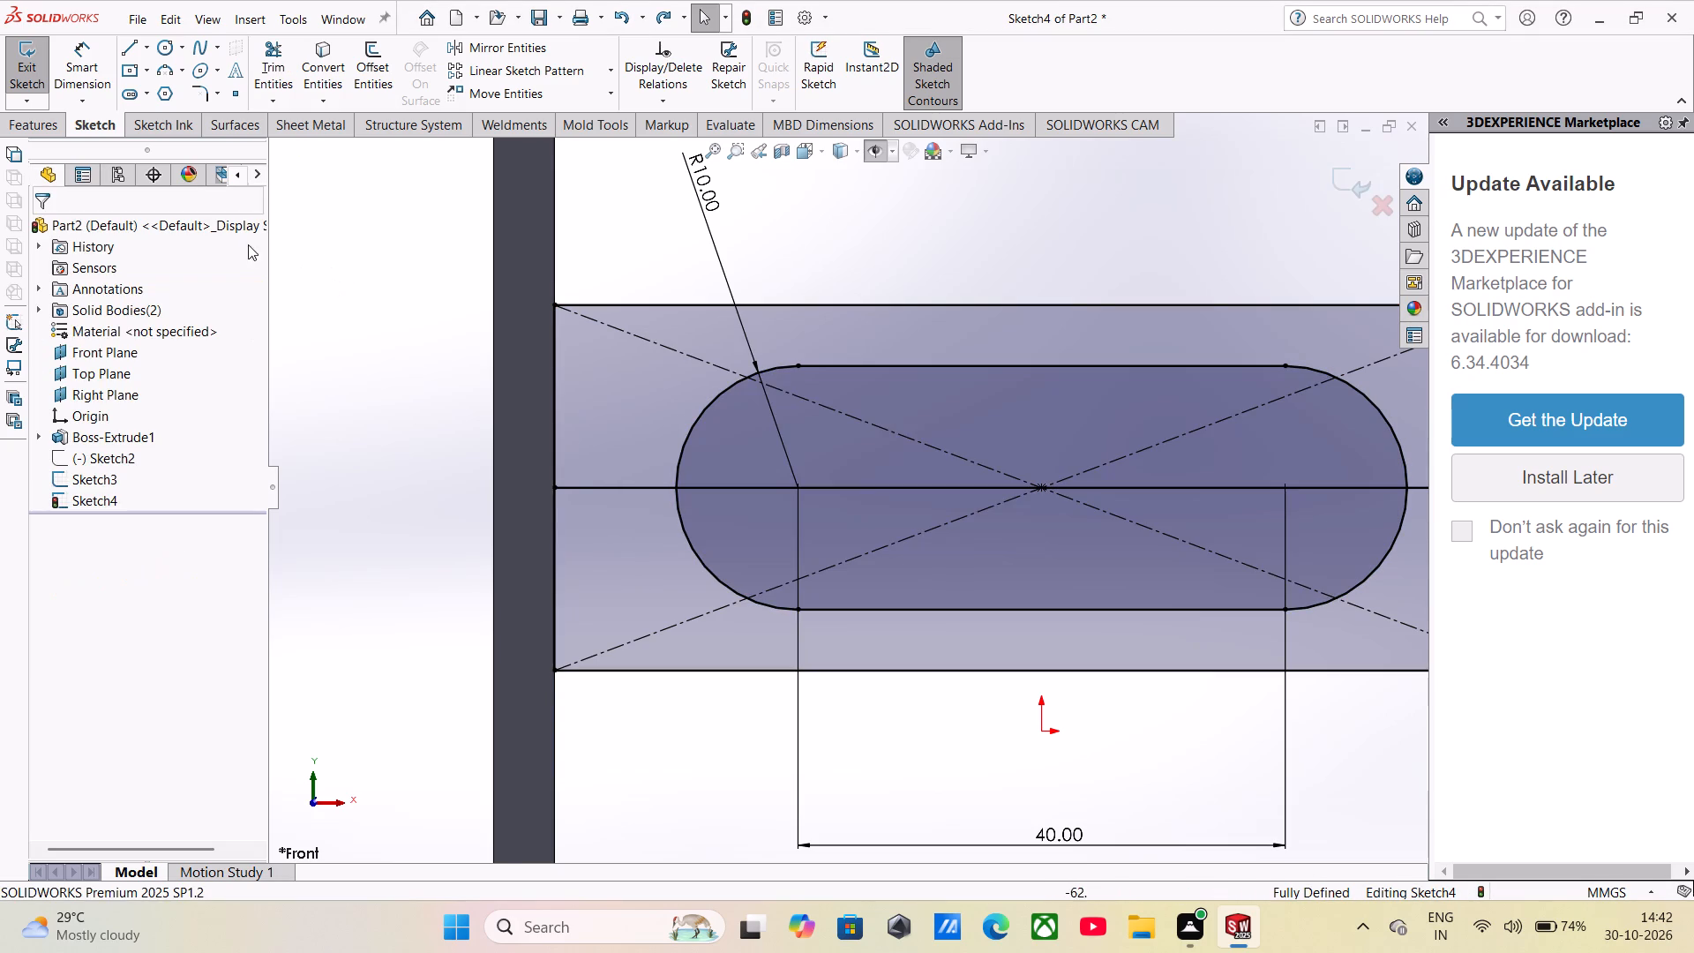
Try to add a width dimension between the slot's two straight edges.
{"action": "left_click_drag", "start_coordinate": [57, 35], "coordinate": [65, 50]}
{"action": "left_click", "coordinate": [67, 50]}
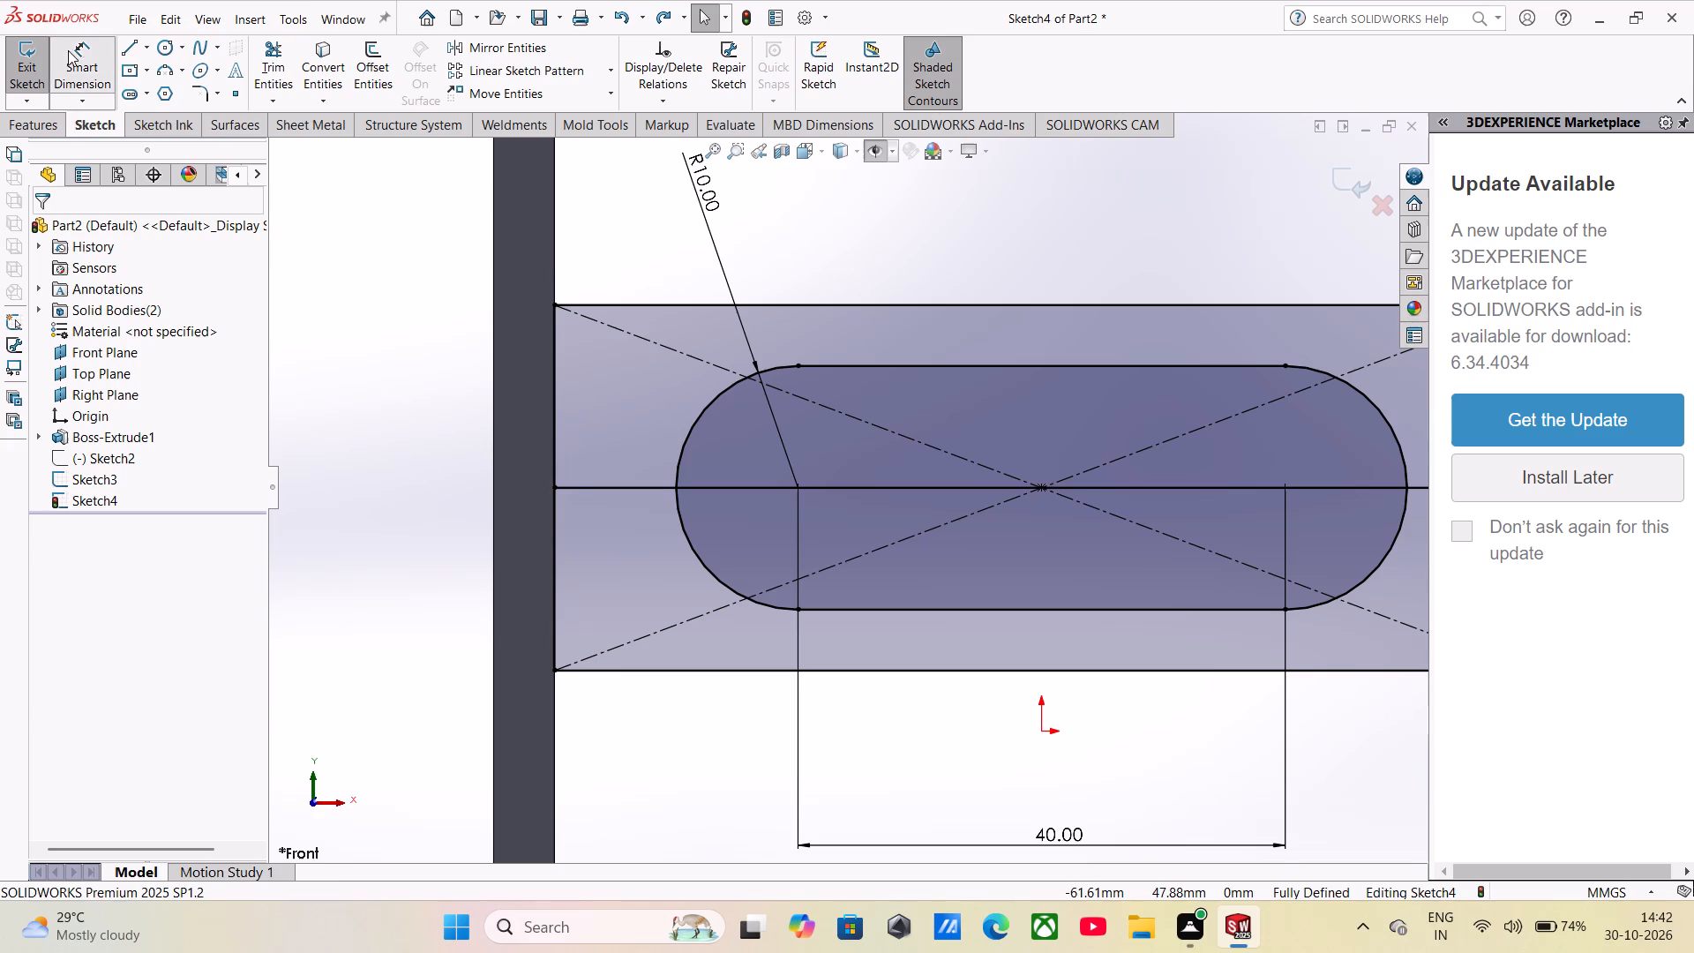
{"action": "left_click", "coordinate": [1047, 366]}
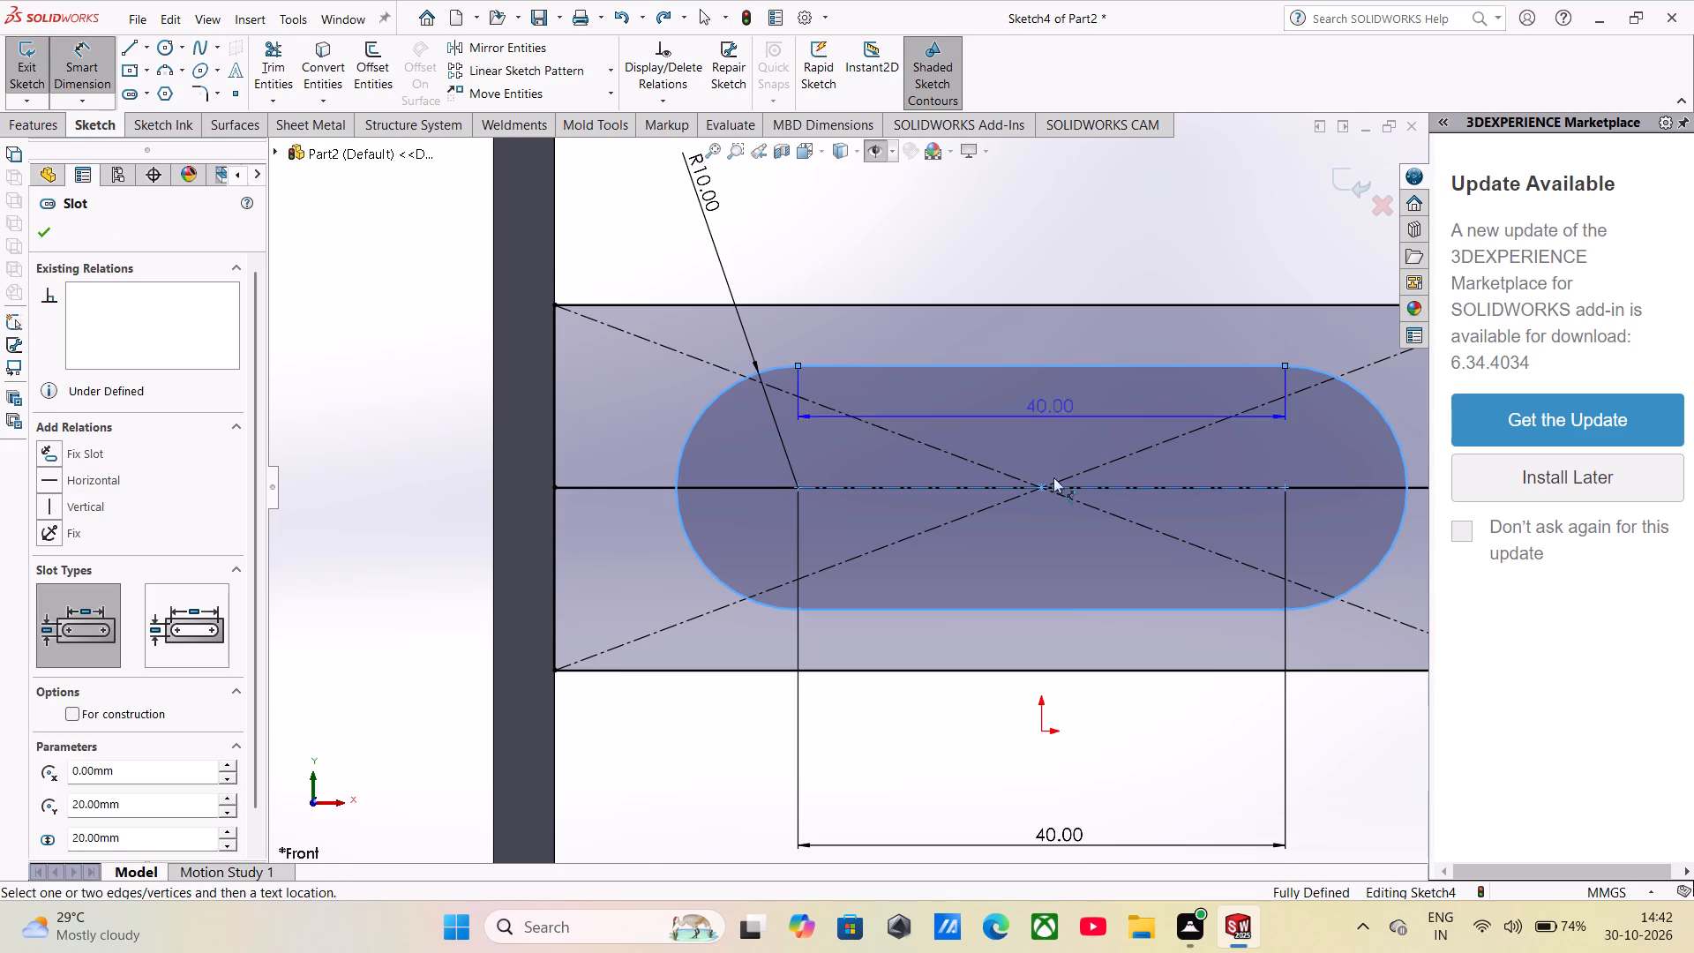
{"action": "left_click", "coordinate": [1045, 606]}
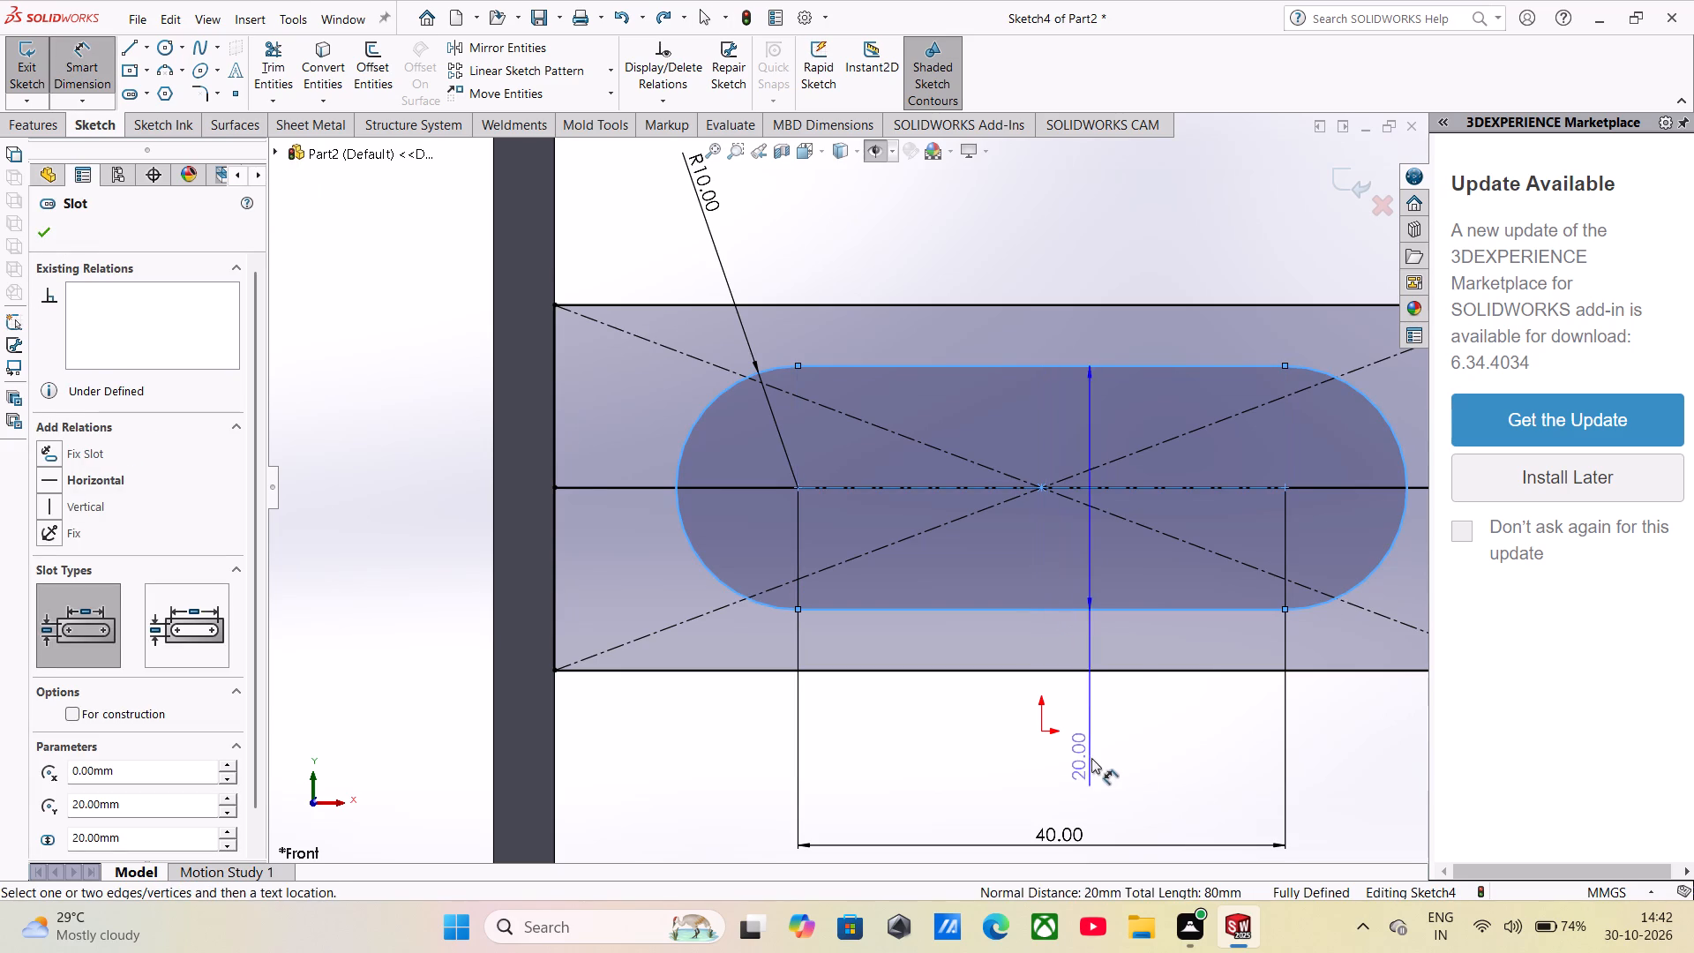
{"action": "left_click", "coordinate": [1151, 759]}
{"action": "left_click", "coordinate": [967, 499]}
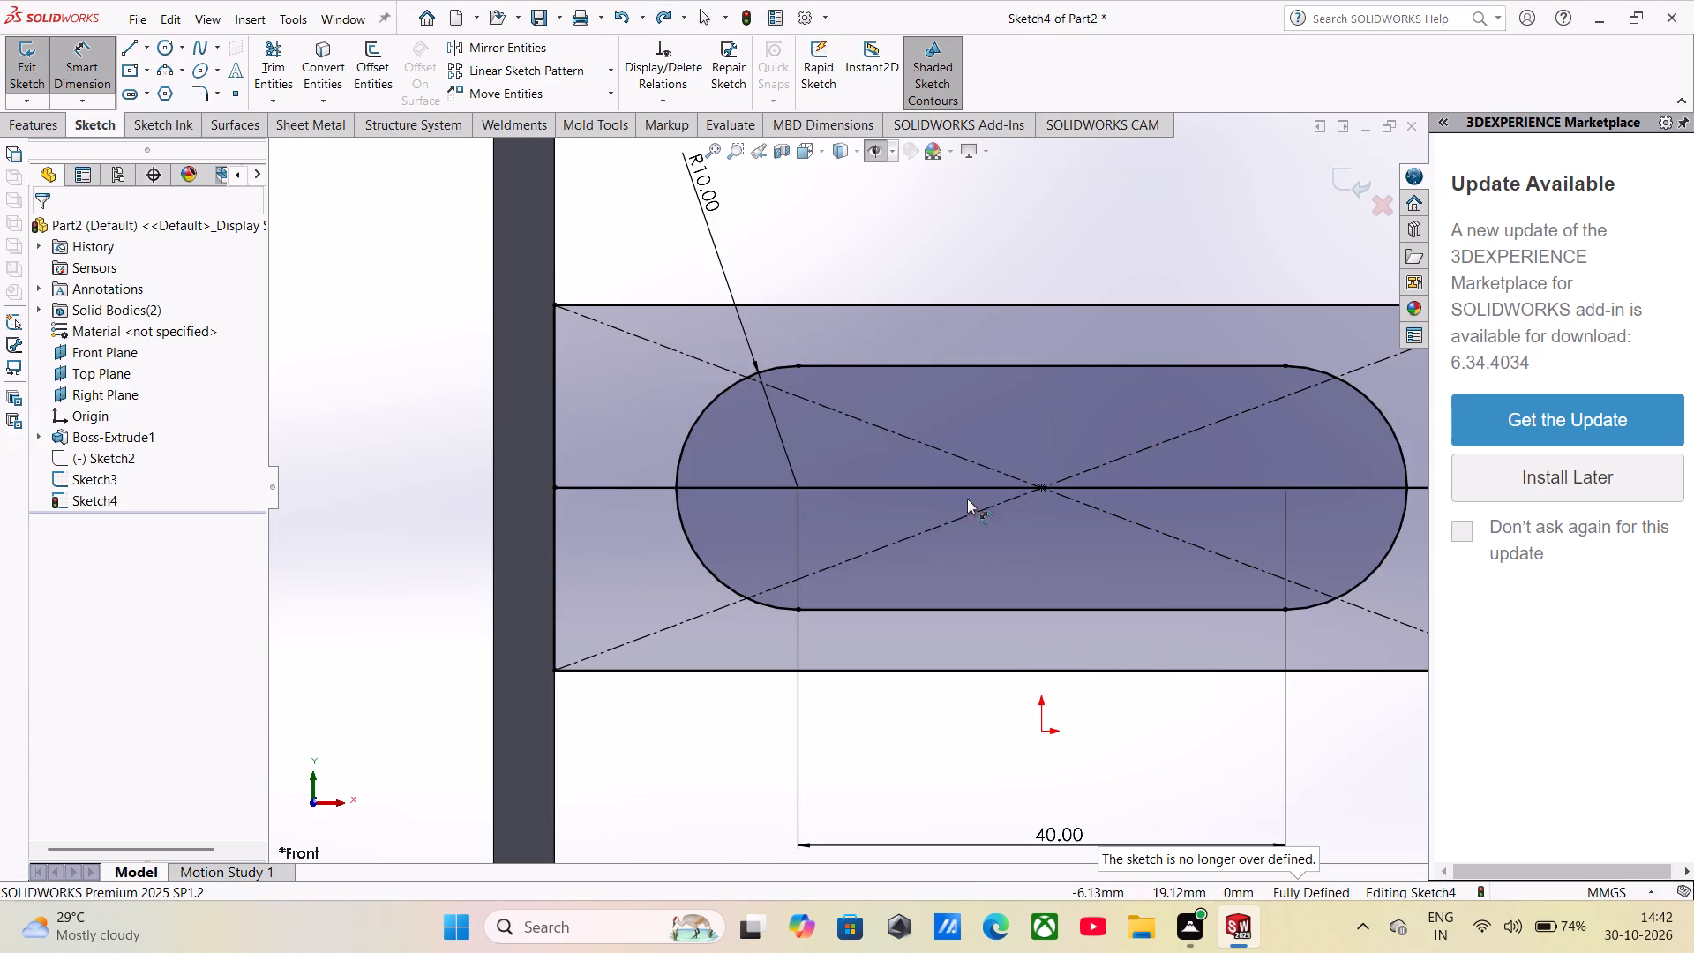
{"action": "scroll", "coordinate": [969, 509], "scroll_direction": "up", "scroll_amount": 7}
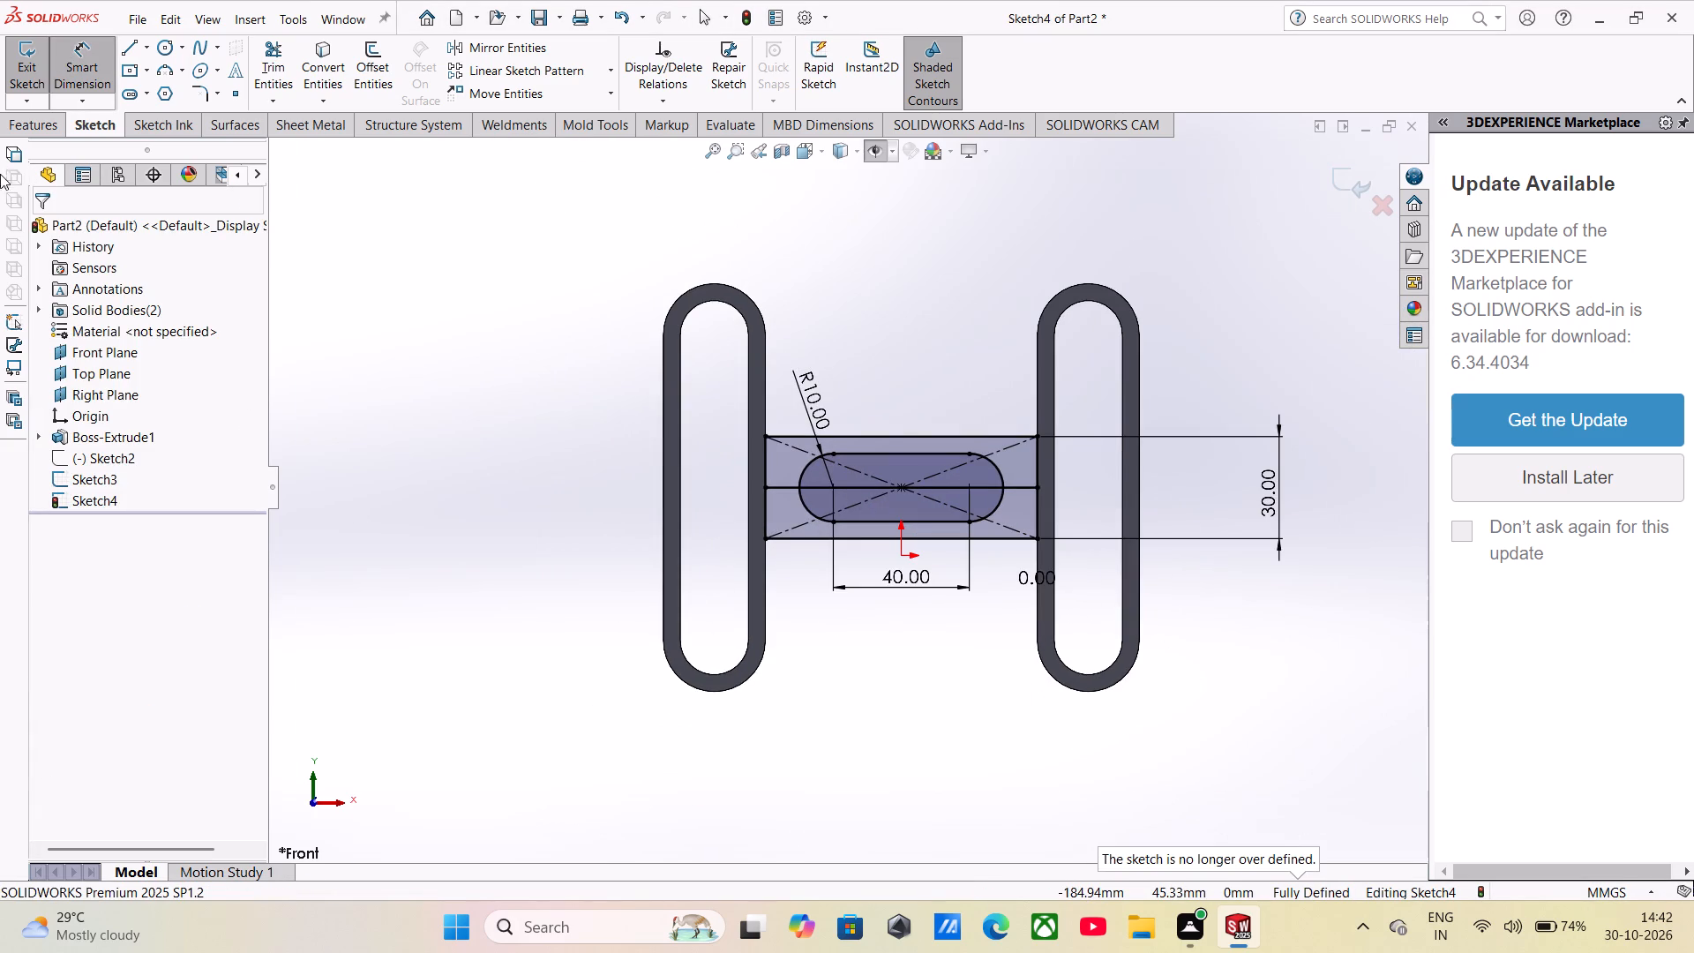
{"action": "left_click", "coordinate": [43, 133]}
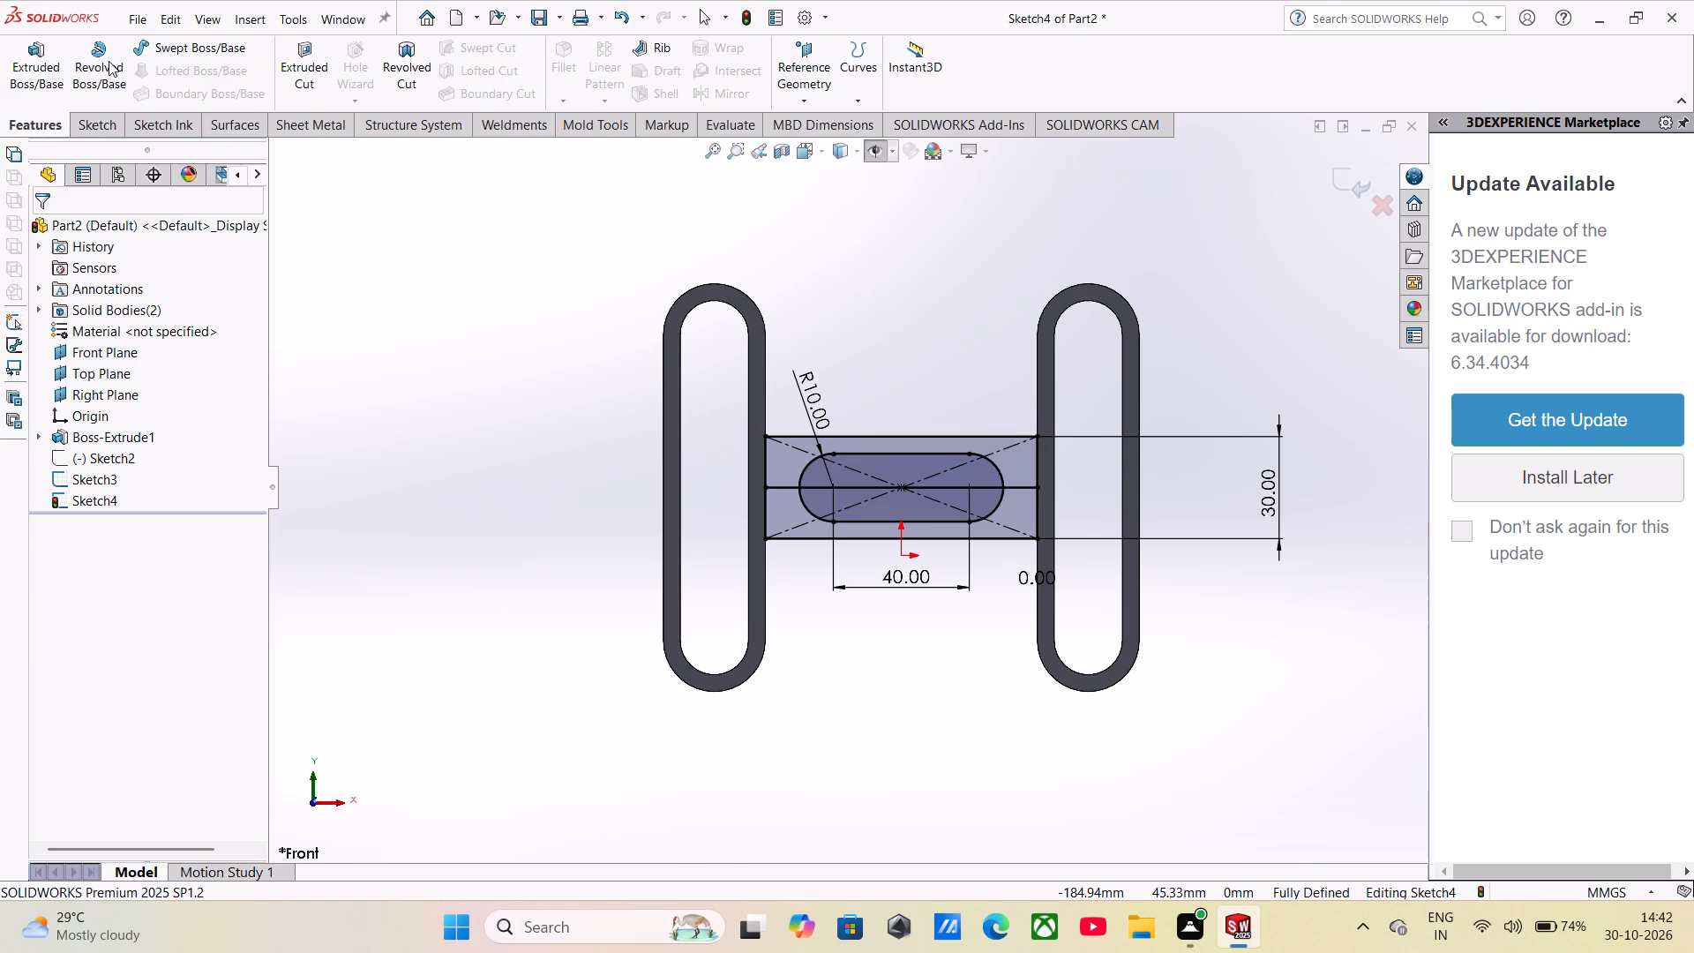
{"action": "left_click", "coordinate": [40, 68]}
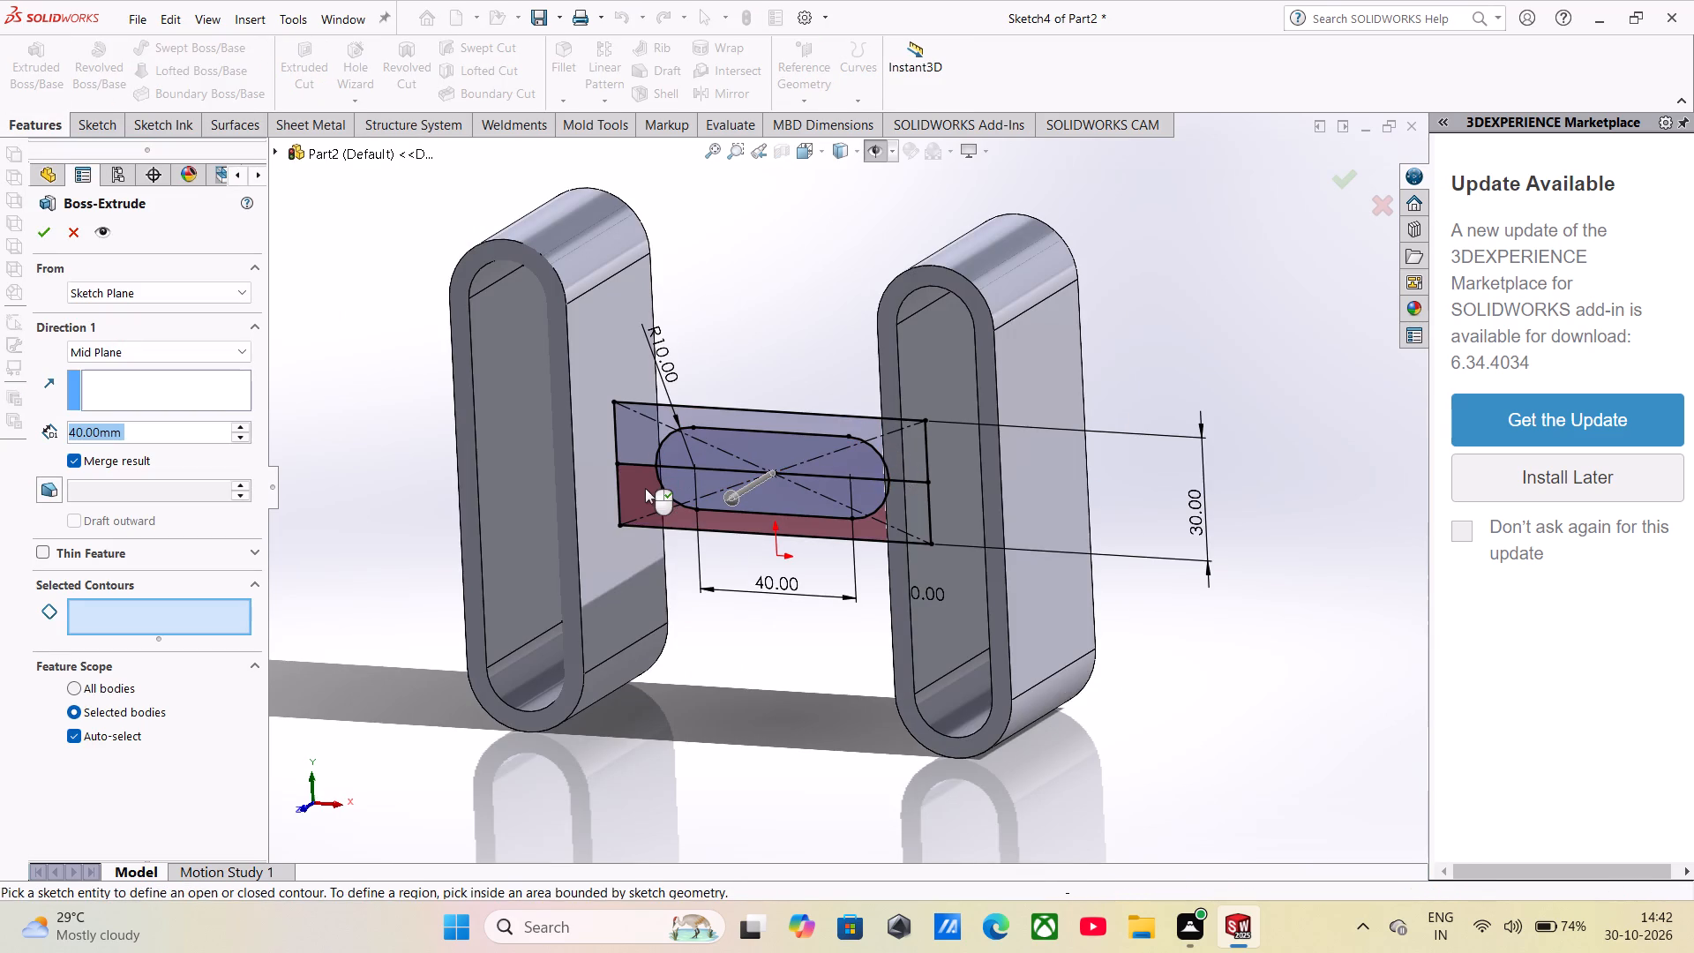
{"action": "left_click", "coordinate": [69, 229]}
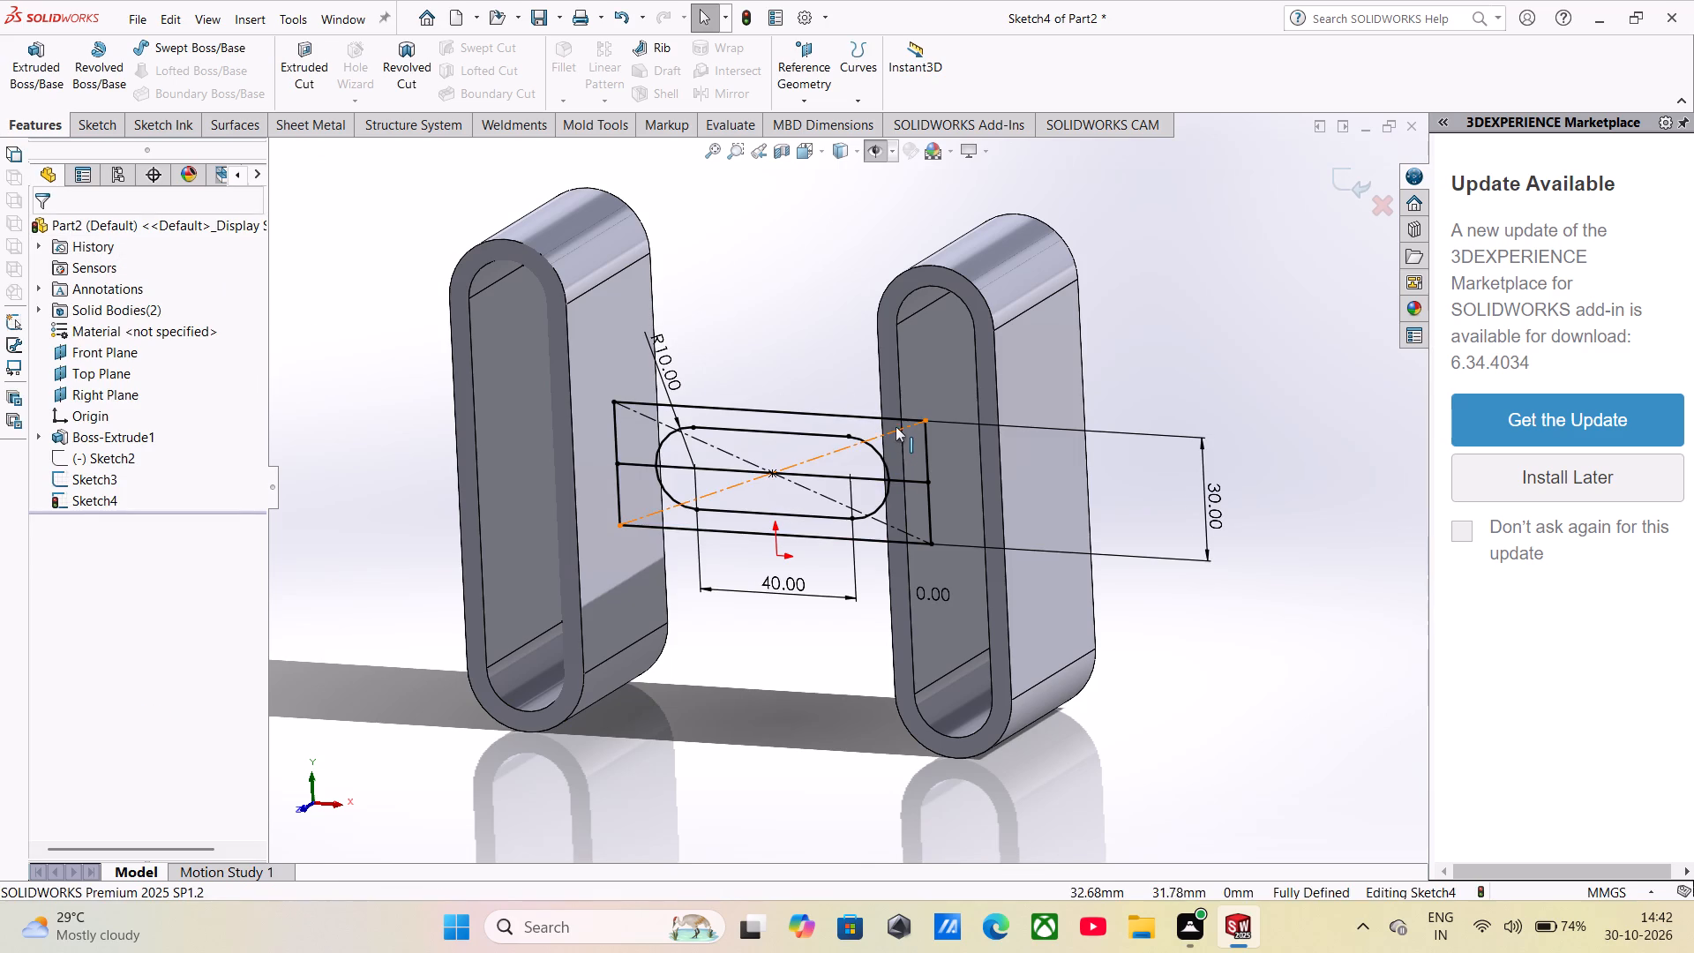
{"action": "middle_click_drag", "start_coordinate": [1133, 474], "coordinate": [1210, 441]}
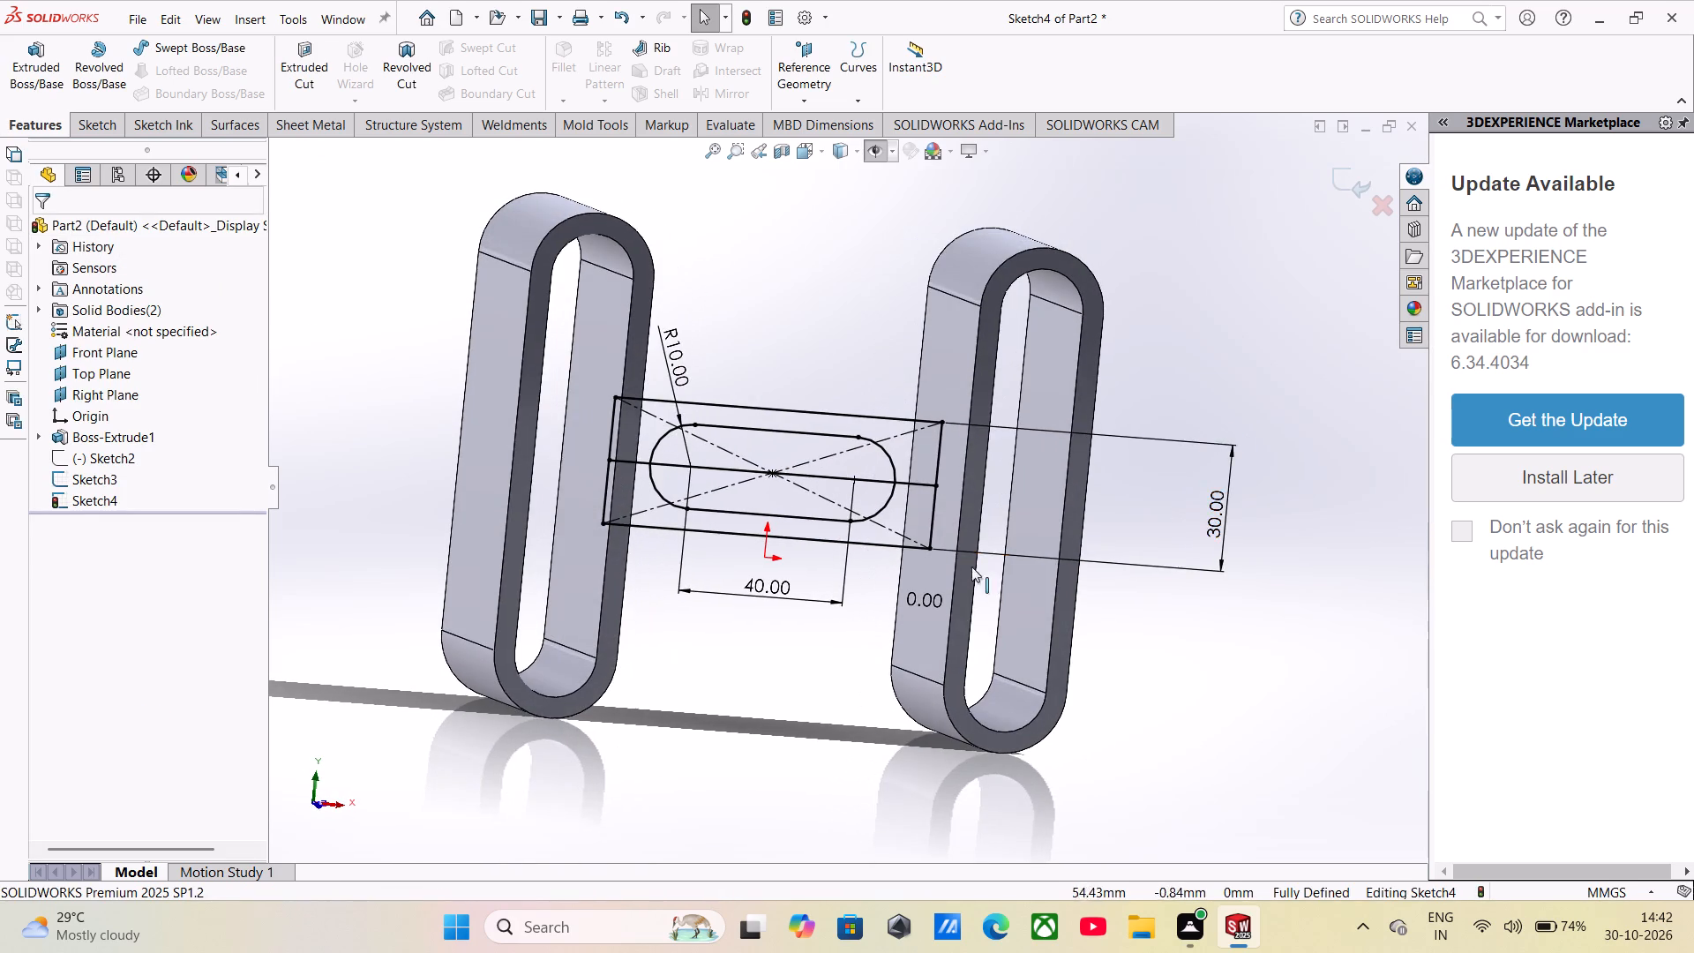
Delete the solid horizontal line running through the middle of the web's rectangle and slot.
{"action": "scroll", "coordinate": [931, 544], "scroll_direction": "down", "scroll_amount": 4}
{"action": "left_click", "coordinate": [860, 401]}
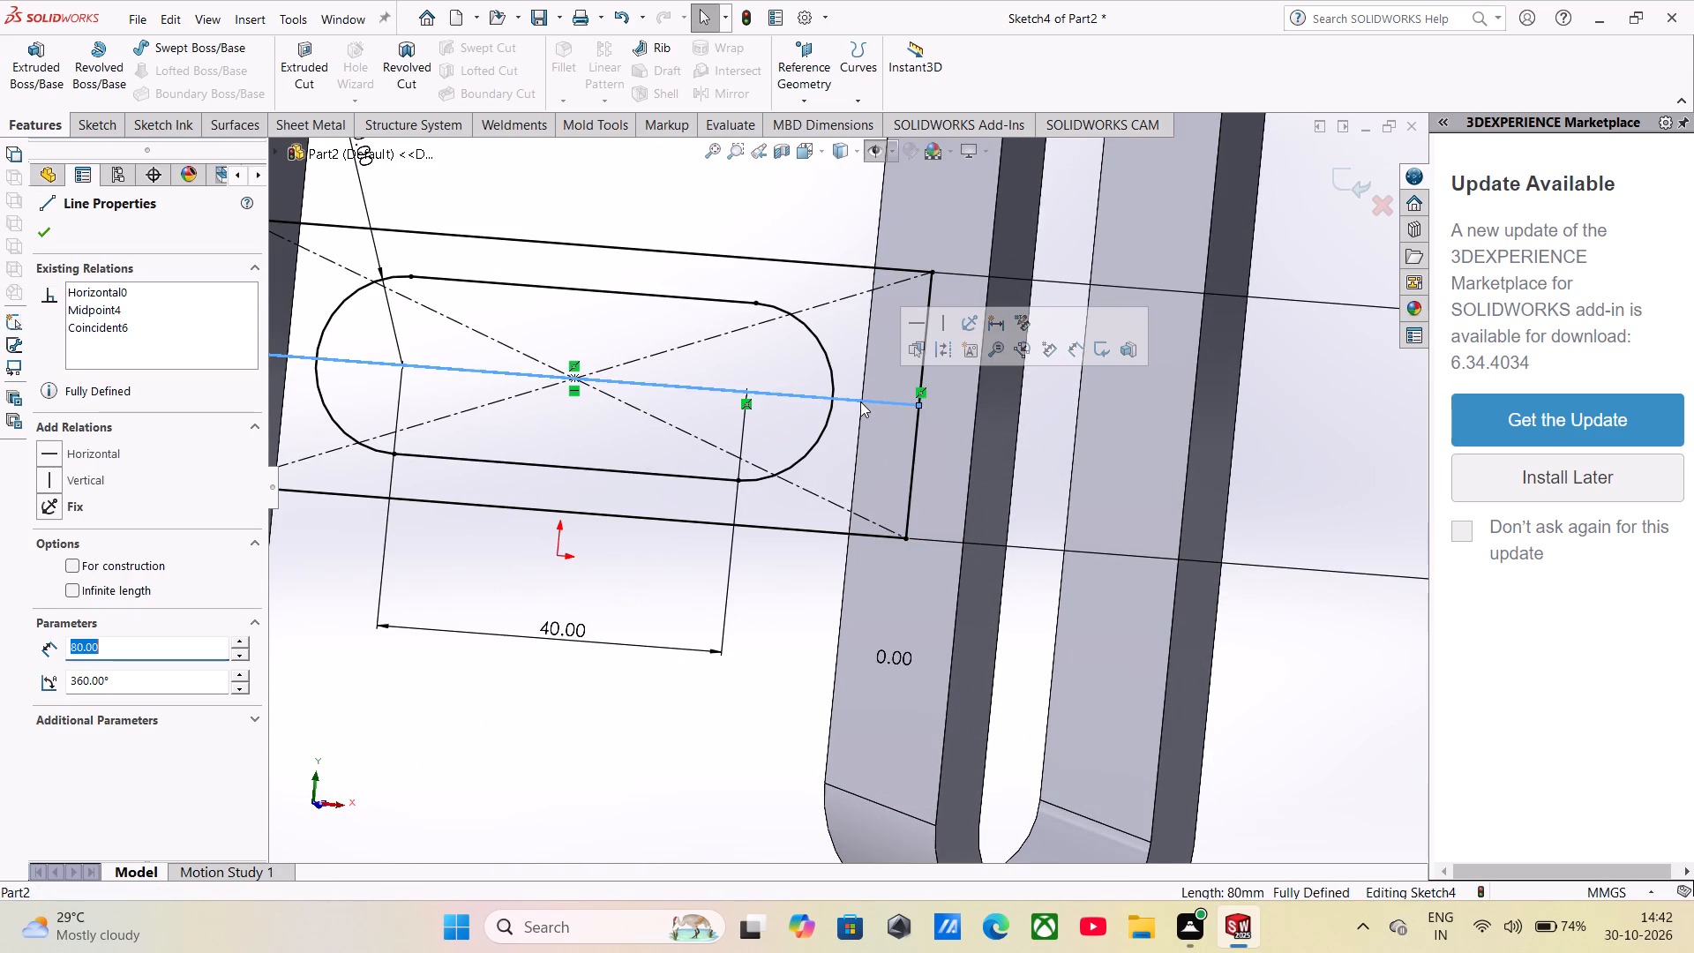
{"action": "key", "text": "Delete"}
{"action": "scroll", "coordinate": [863, 407], "scroll_direction": "up", "scroll_amount": 3}
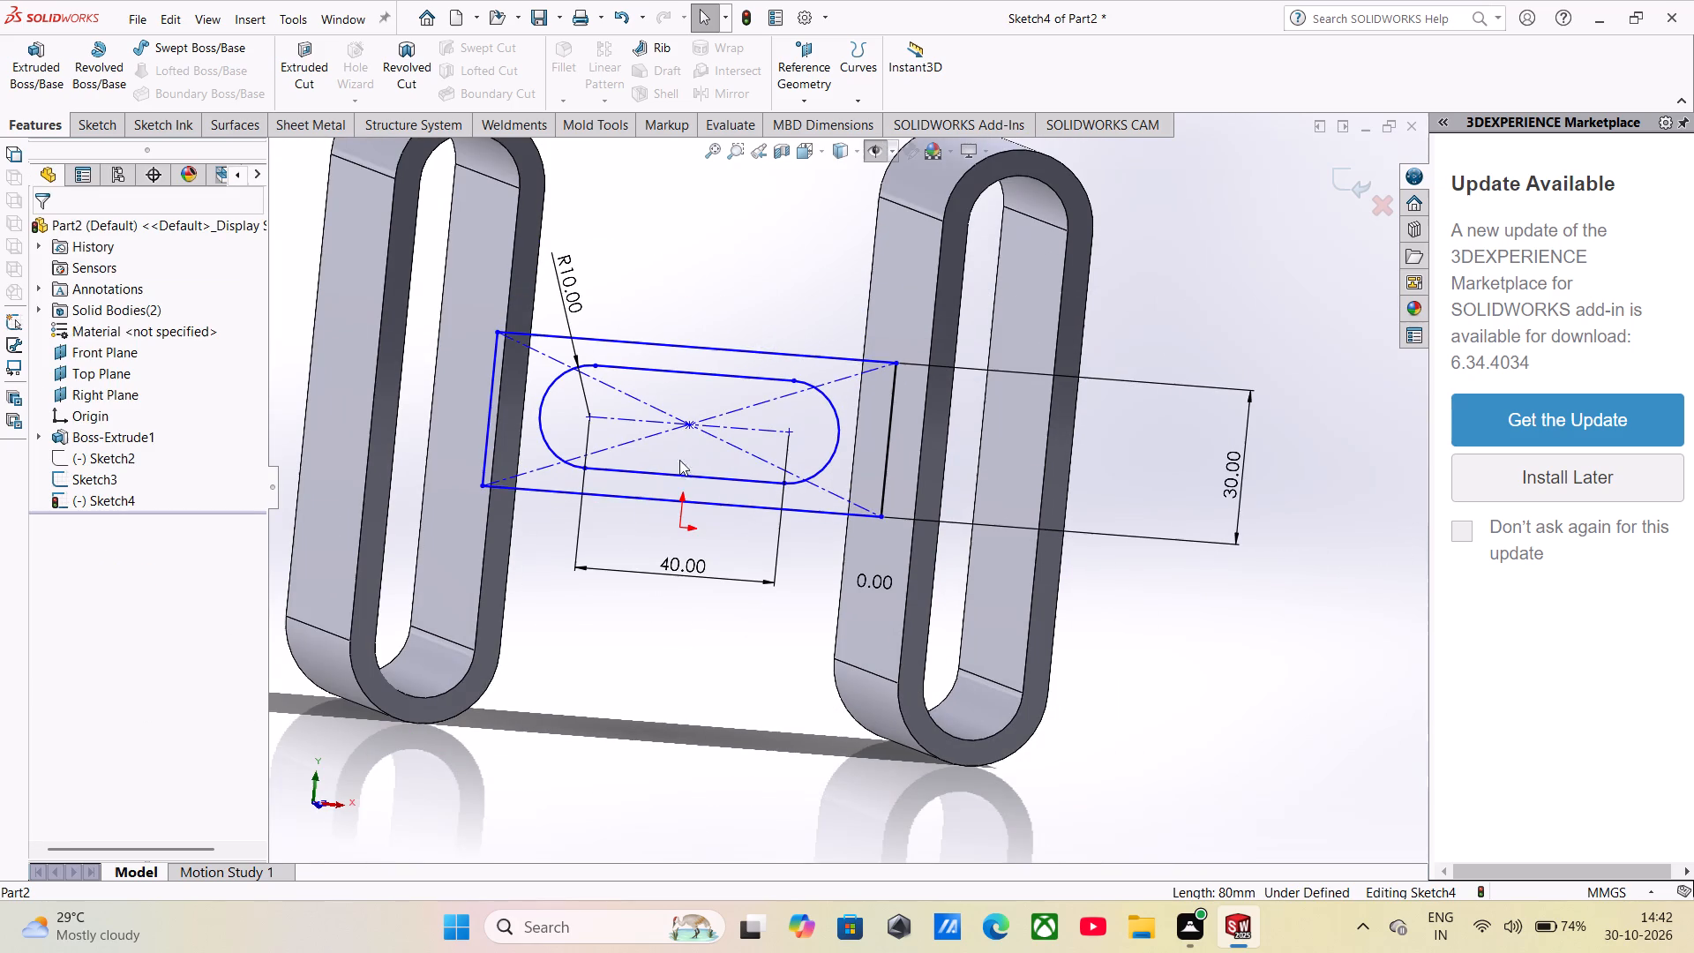
Extrude the web sketch 40 mm as a Mid Plane boss with Merge result on, joining the two rings.
{"action": "left_click", "coordinate": [35, 91]}
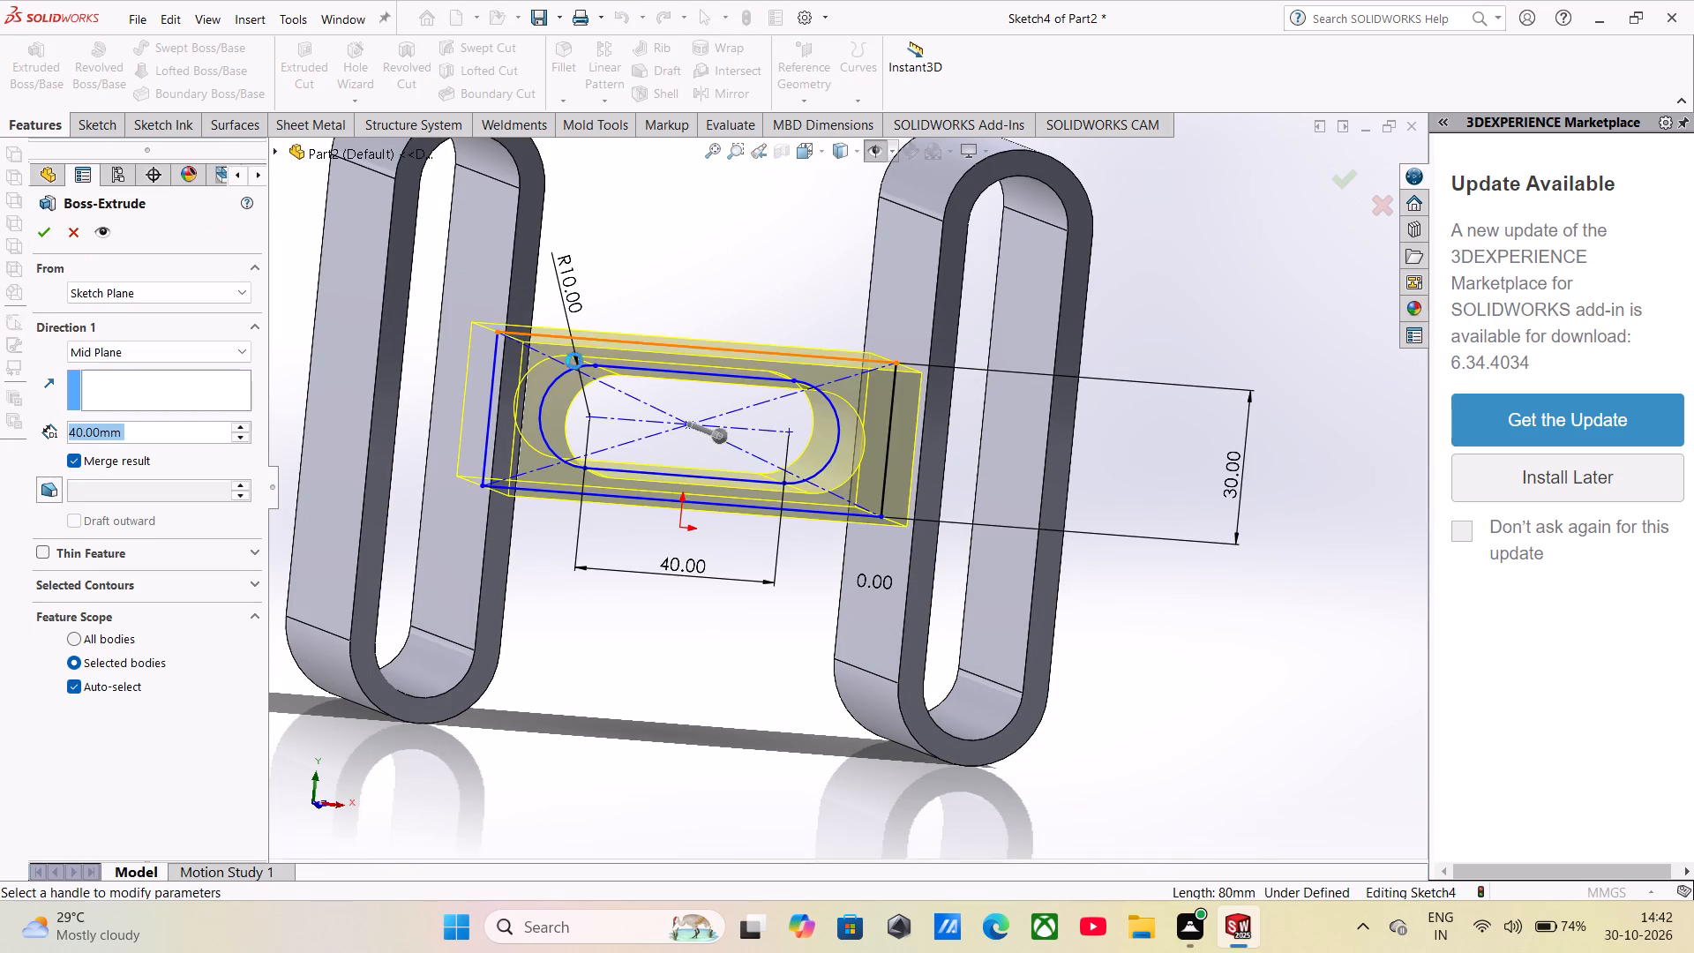
{"action": "middle_click_drag", "start_coordinate": [707, 352], "coordinate": [578, 465]}
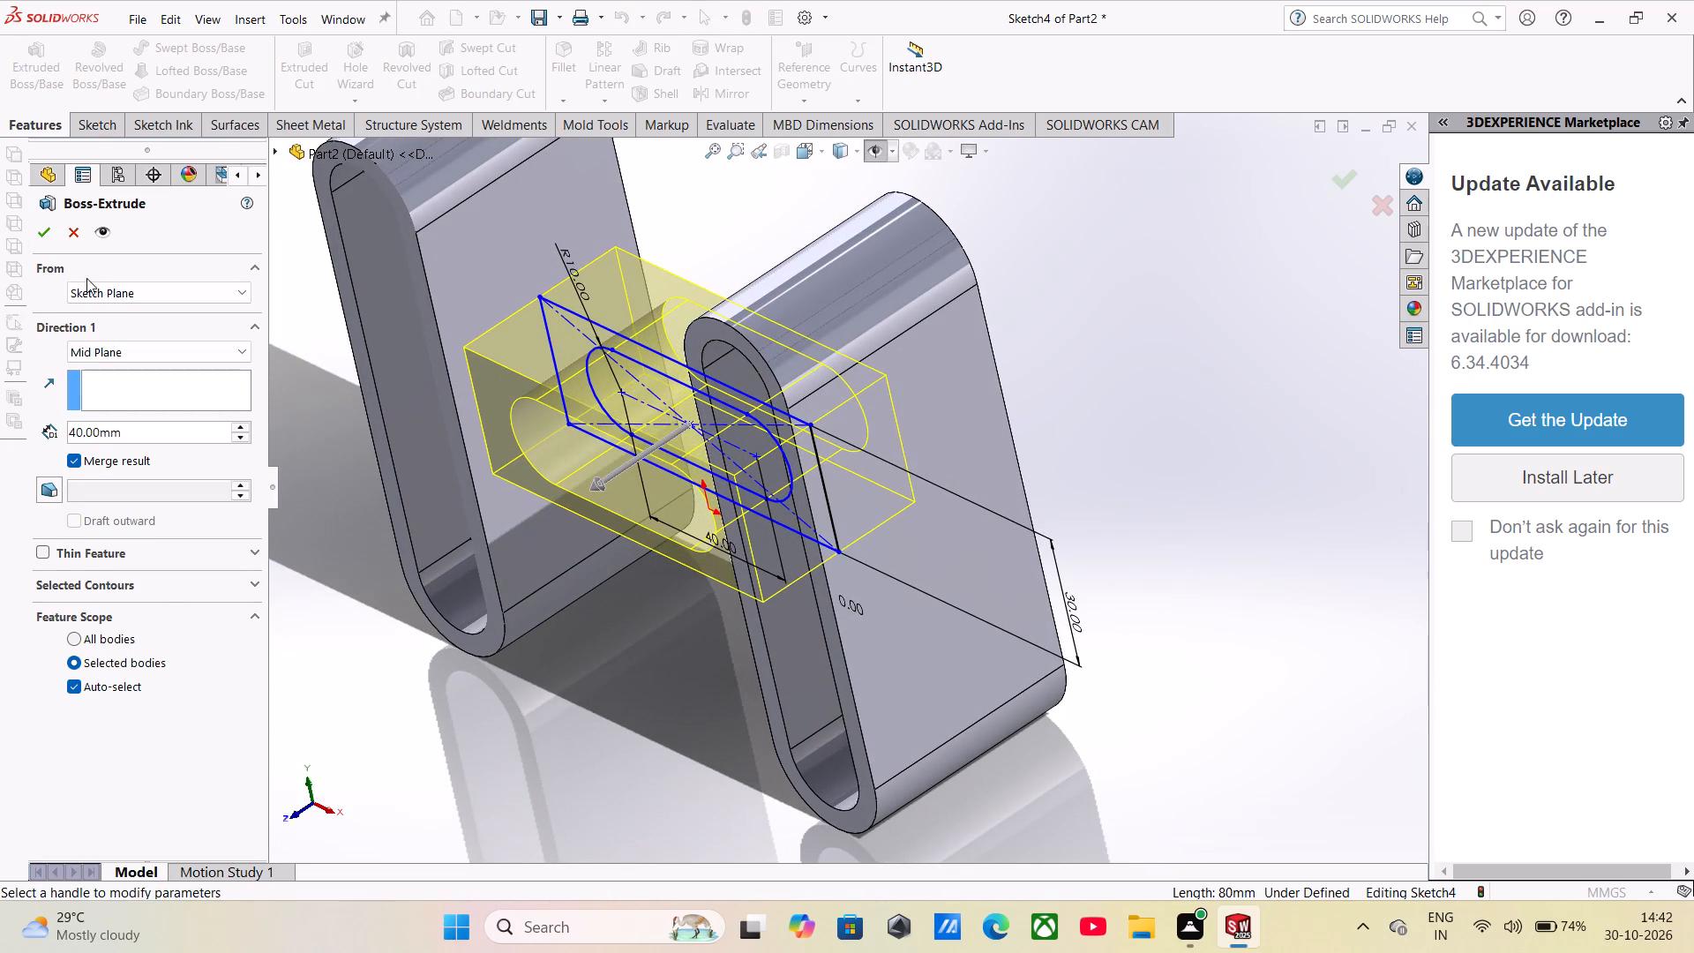
{"action": "left_click", "coordinate": [45, 220]}
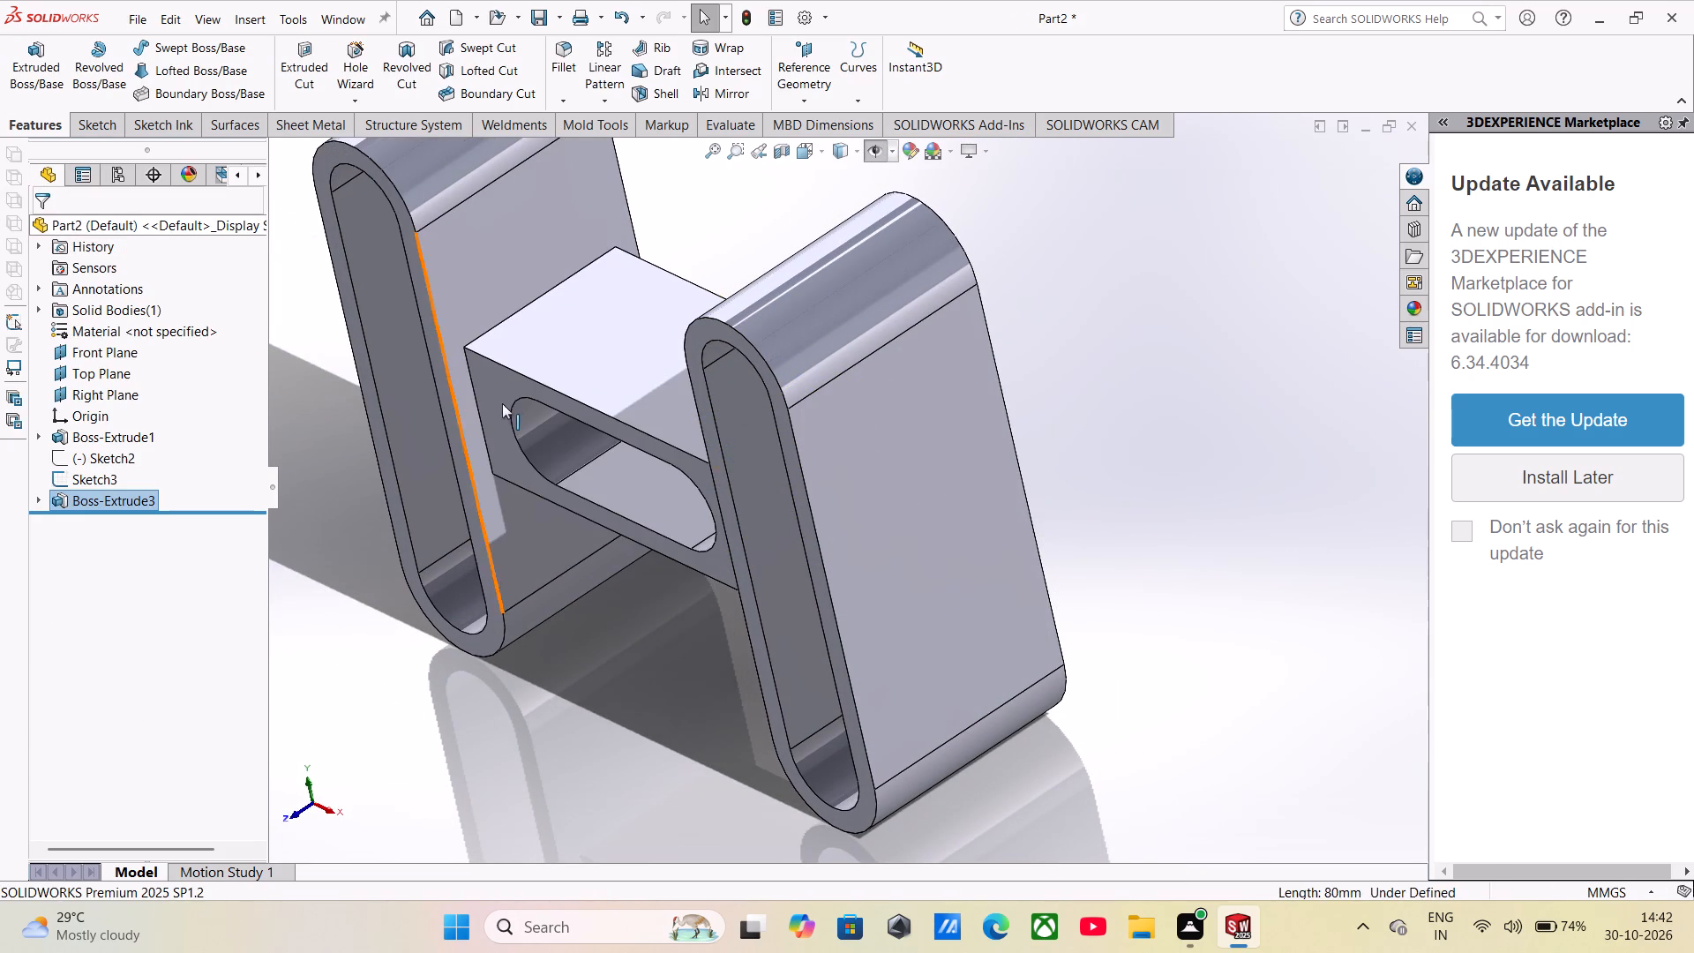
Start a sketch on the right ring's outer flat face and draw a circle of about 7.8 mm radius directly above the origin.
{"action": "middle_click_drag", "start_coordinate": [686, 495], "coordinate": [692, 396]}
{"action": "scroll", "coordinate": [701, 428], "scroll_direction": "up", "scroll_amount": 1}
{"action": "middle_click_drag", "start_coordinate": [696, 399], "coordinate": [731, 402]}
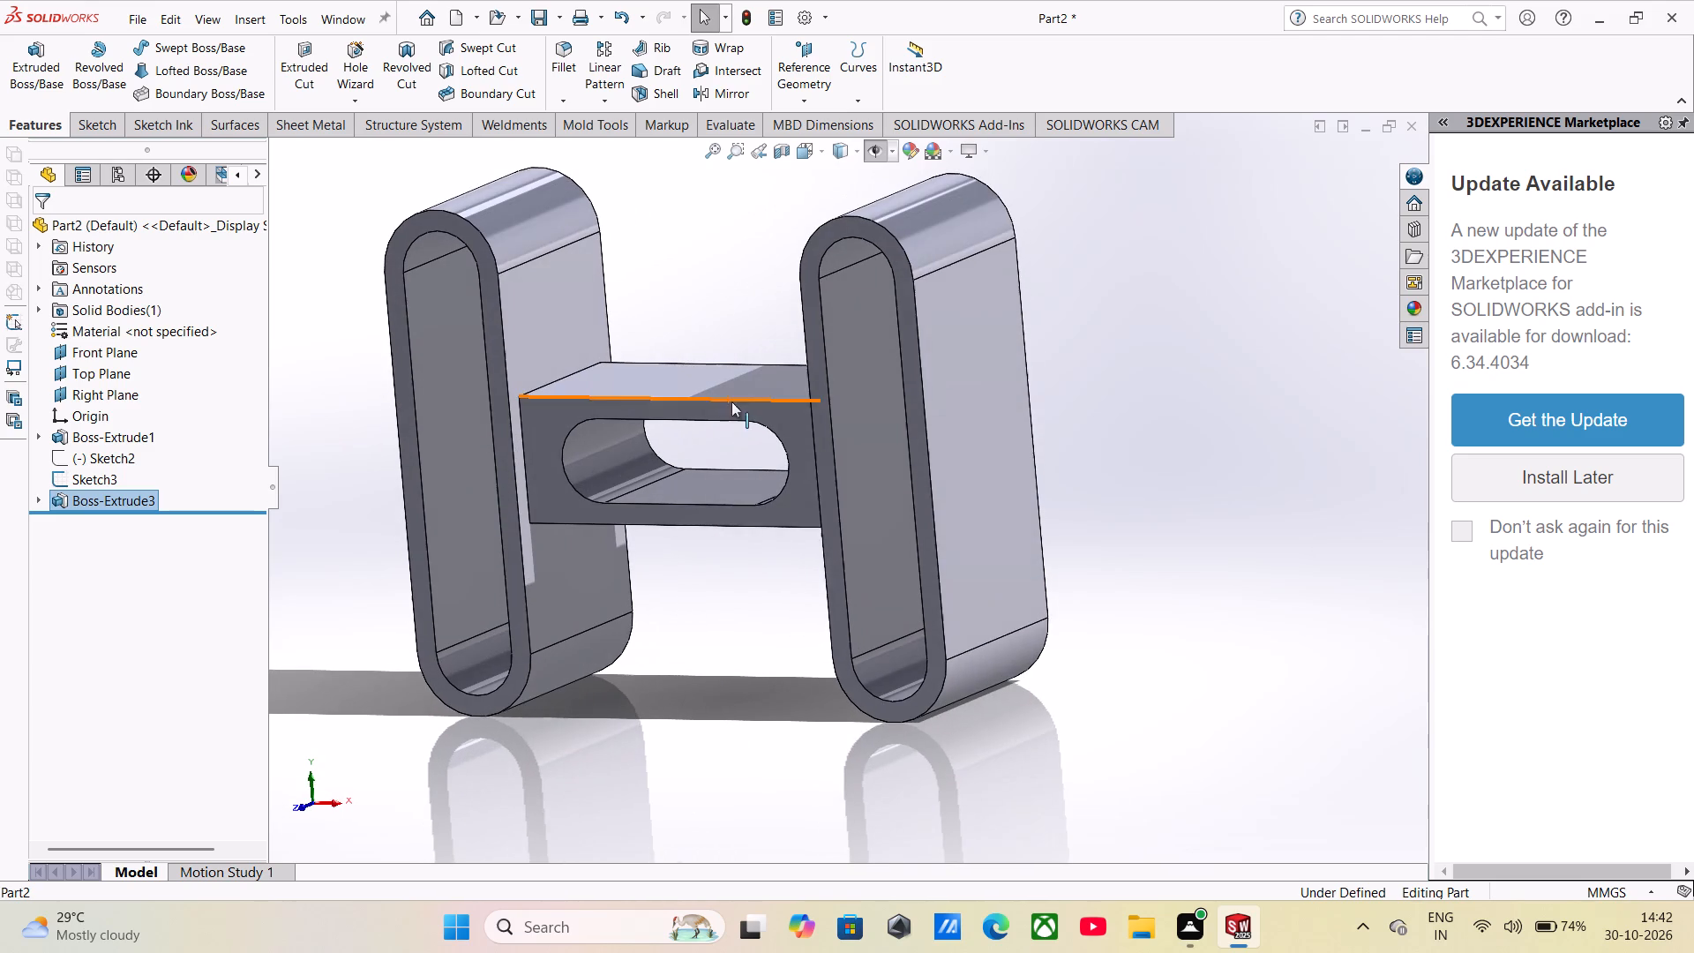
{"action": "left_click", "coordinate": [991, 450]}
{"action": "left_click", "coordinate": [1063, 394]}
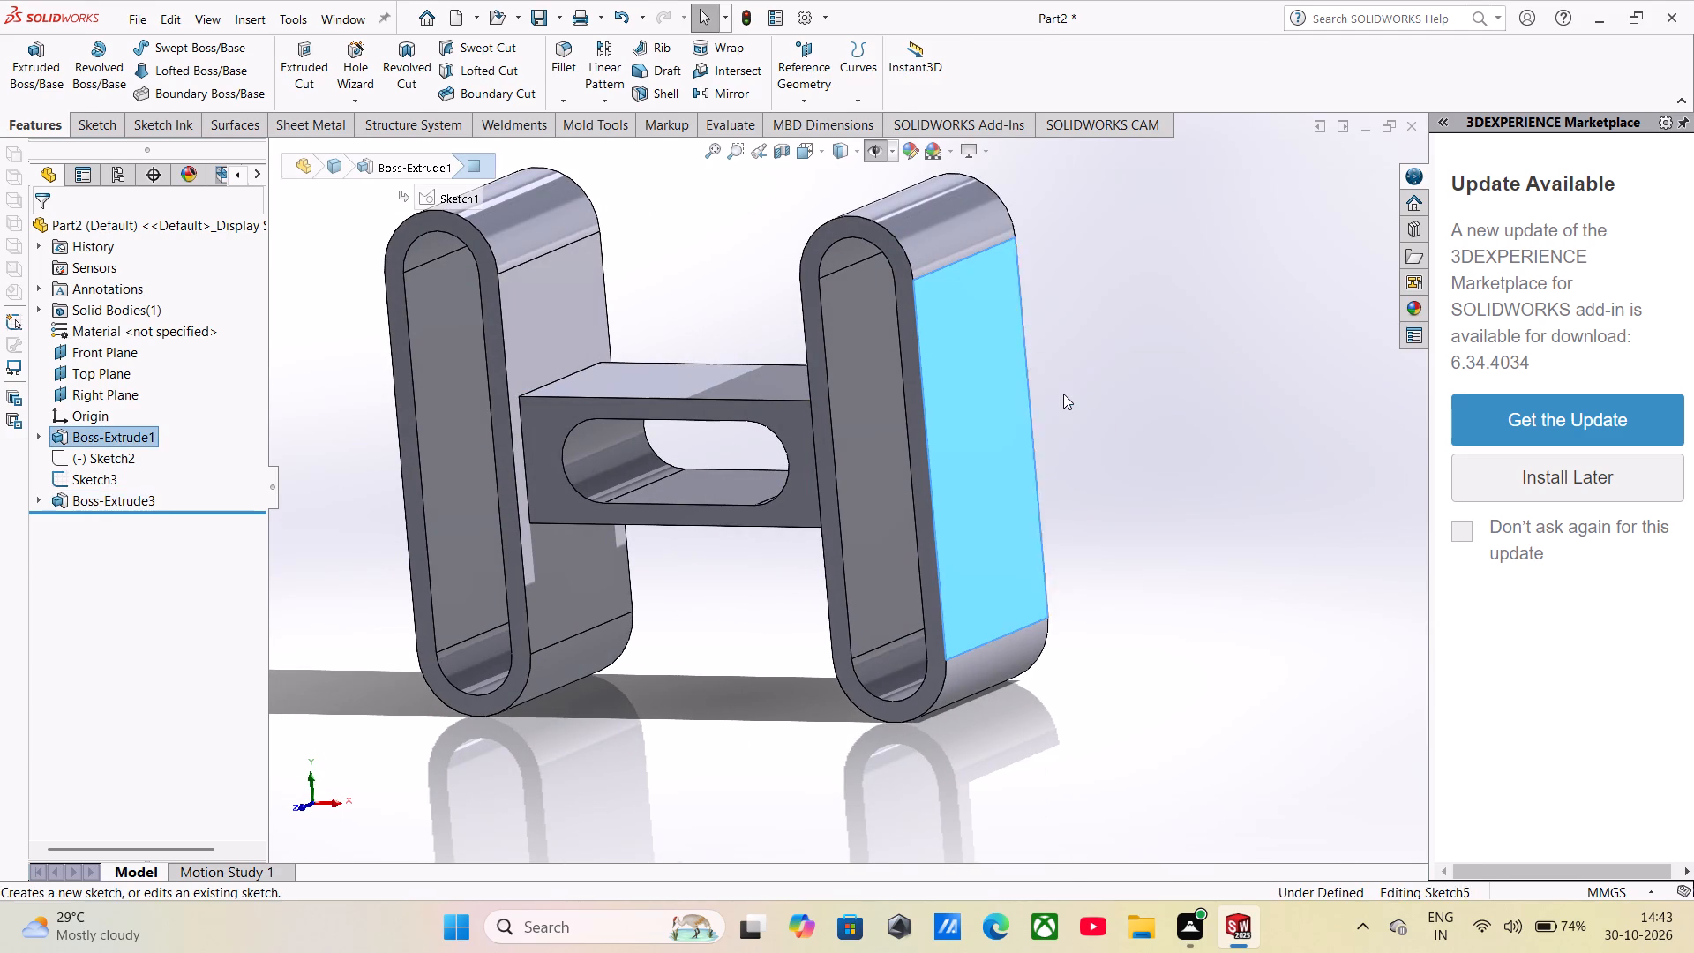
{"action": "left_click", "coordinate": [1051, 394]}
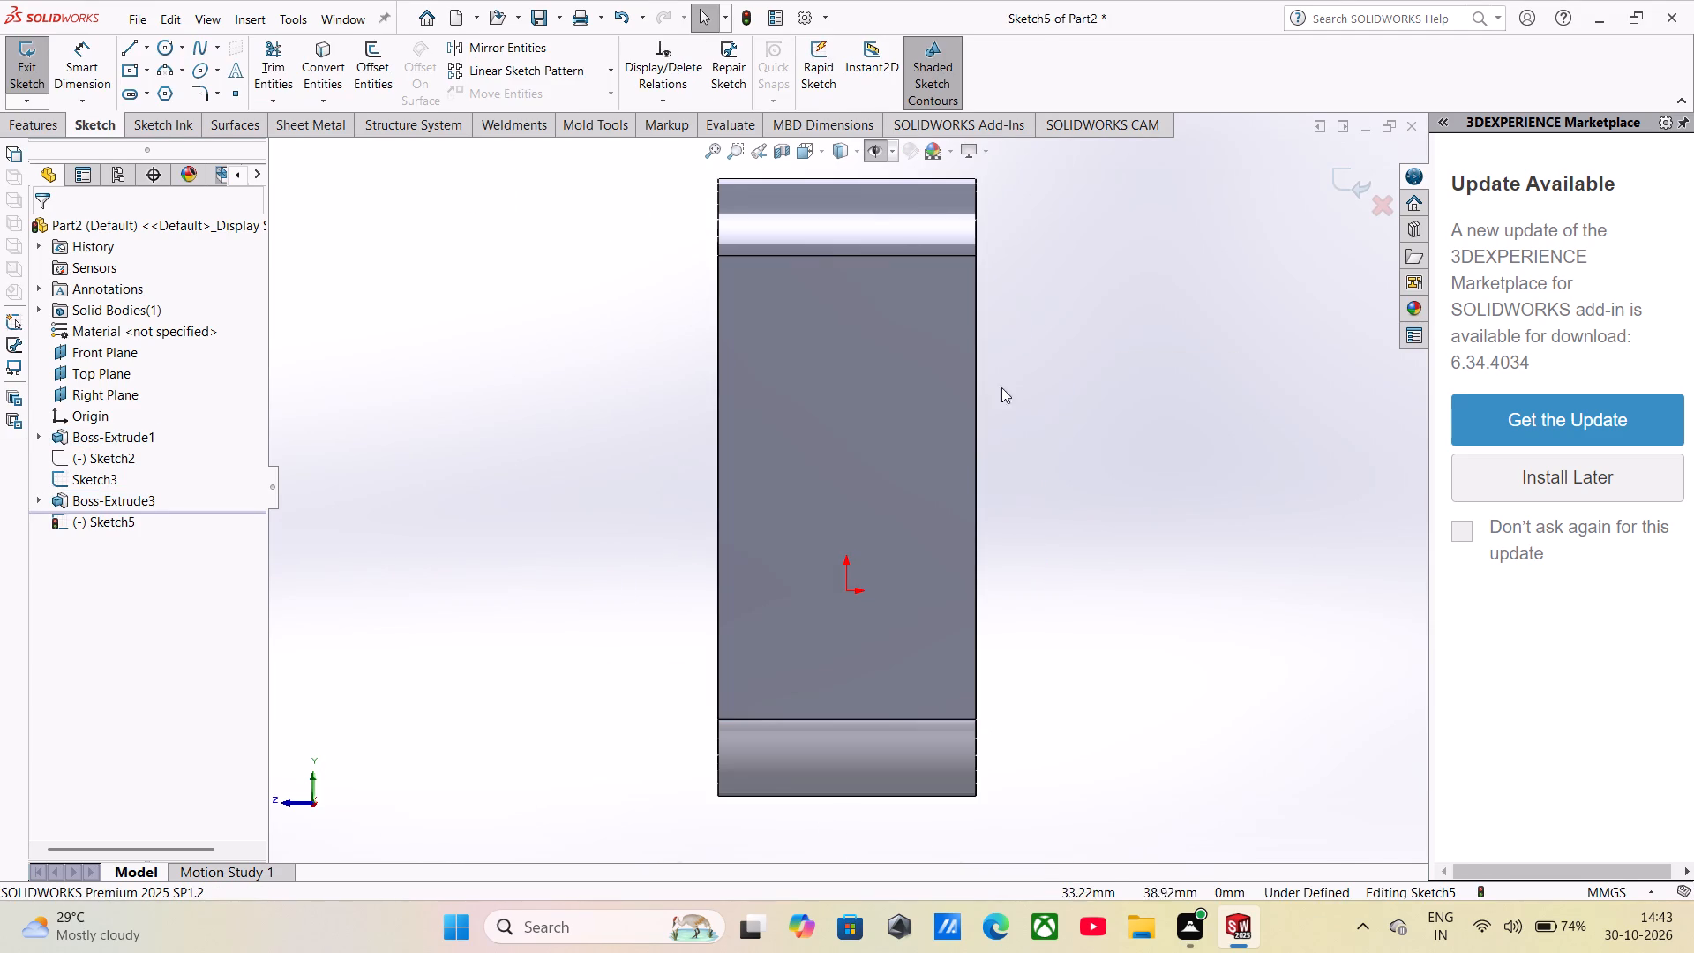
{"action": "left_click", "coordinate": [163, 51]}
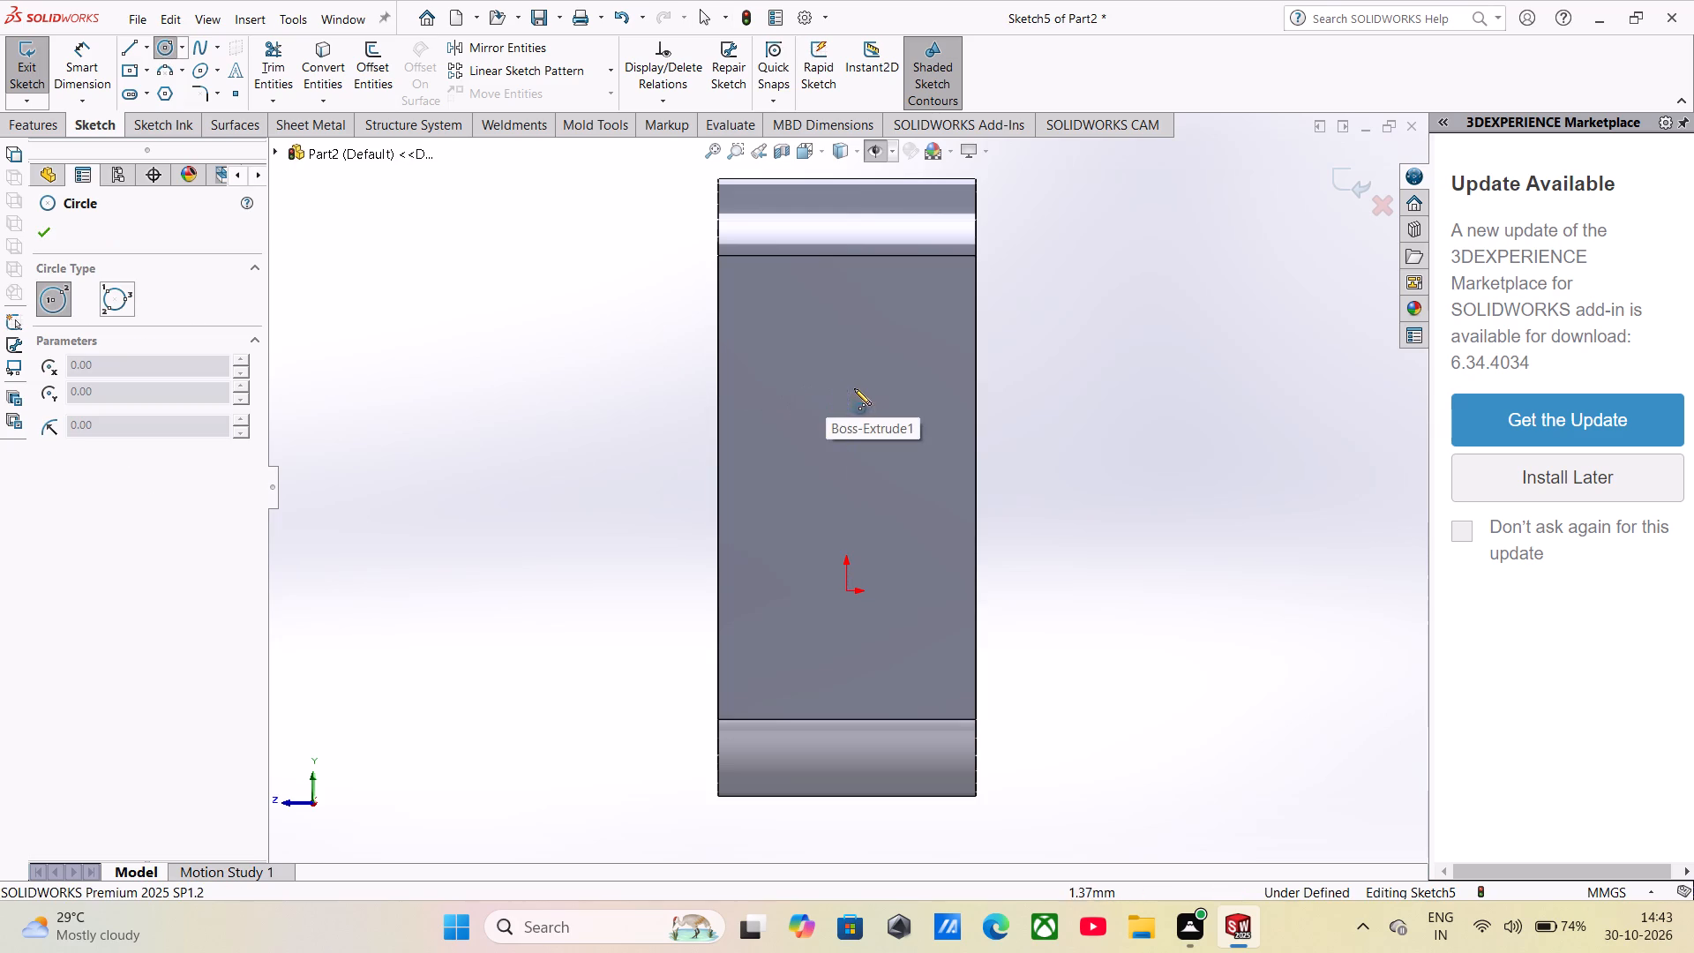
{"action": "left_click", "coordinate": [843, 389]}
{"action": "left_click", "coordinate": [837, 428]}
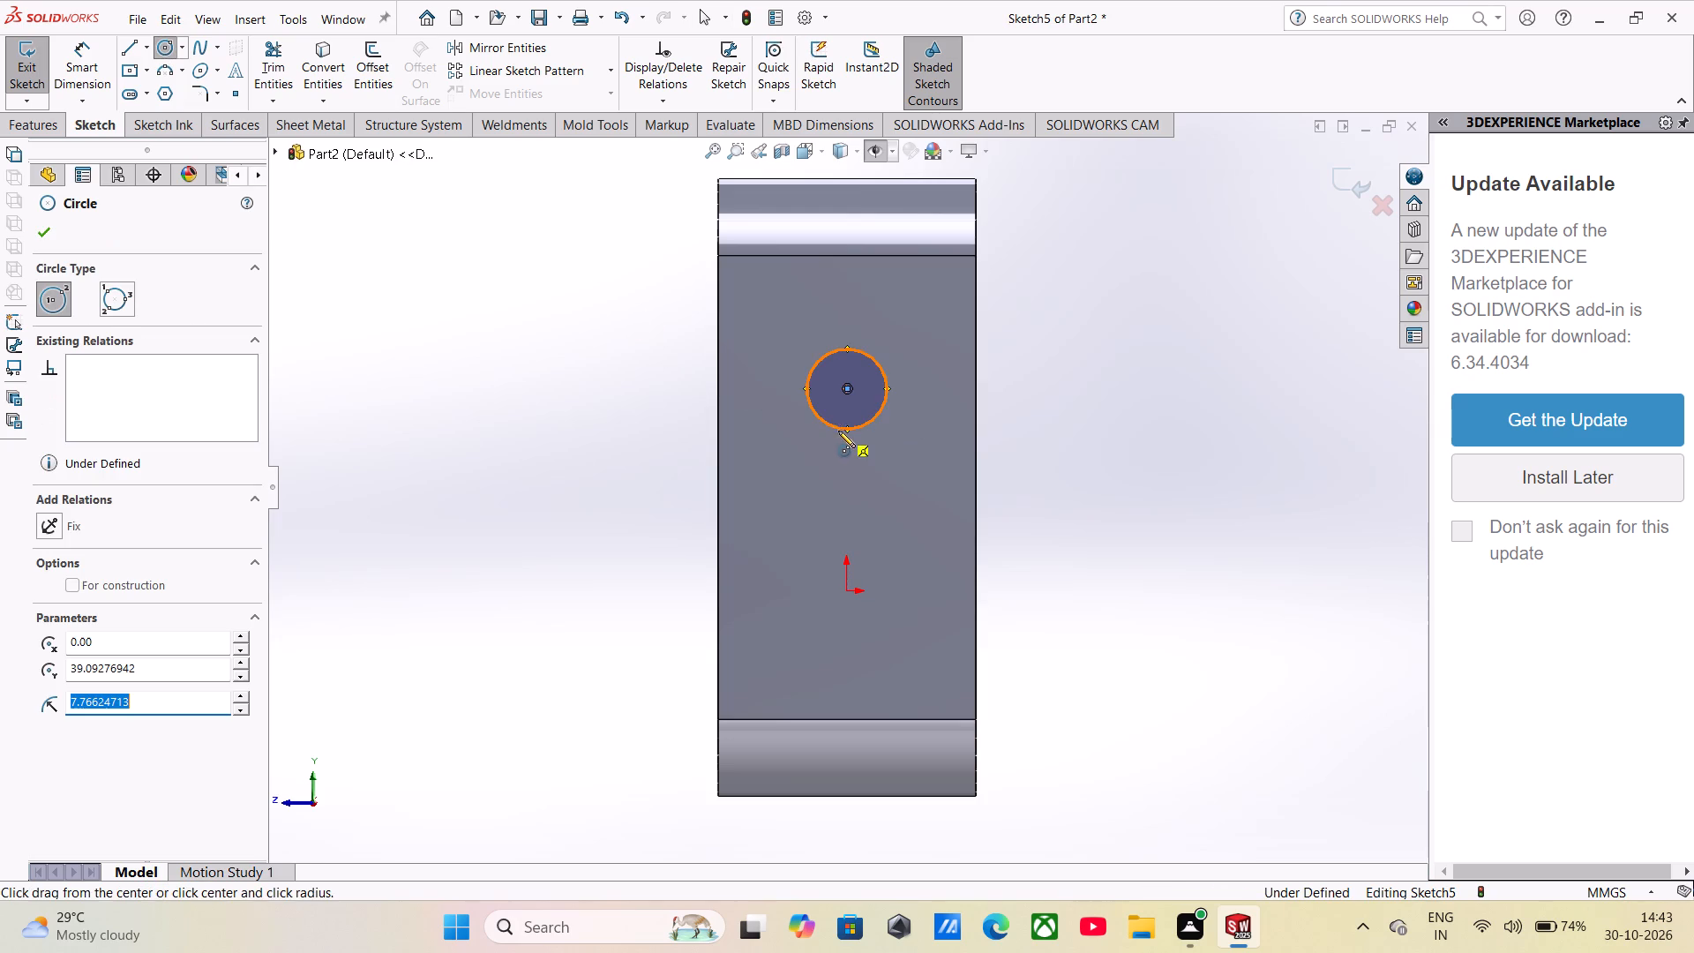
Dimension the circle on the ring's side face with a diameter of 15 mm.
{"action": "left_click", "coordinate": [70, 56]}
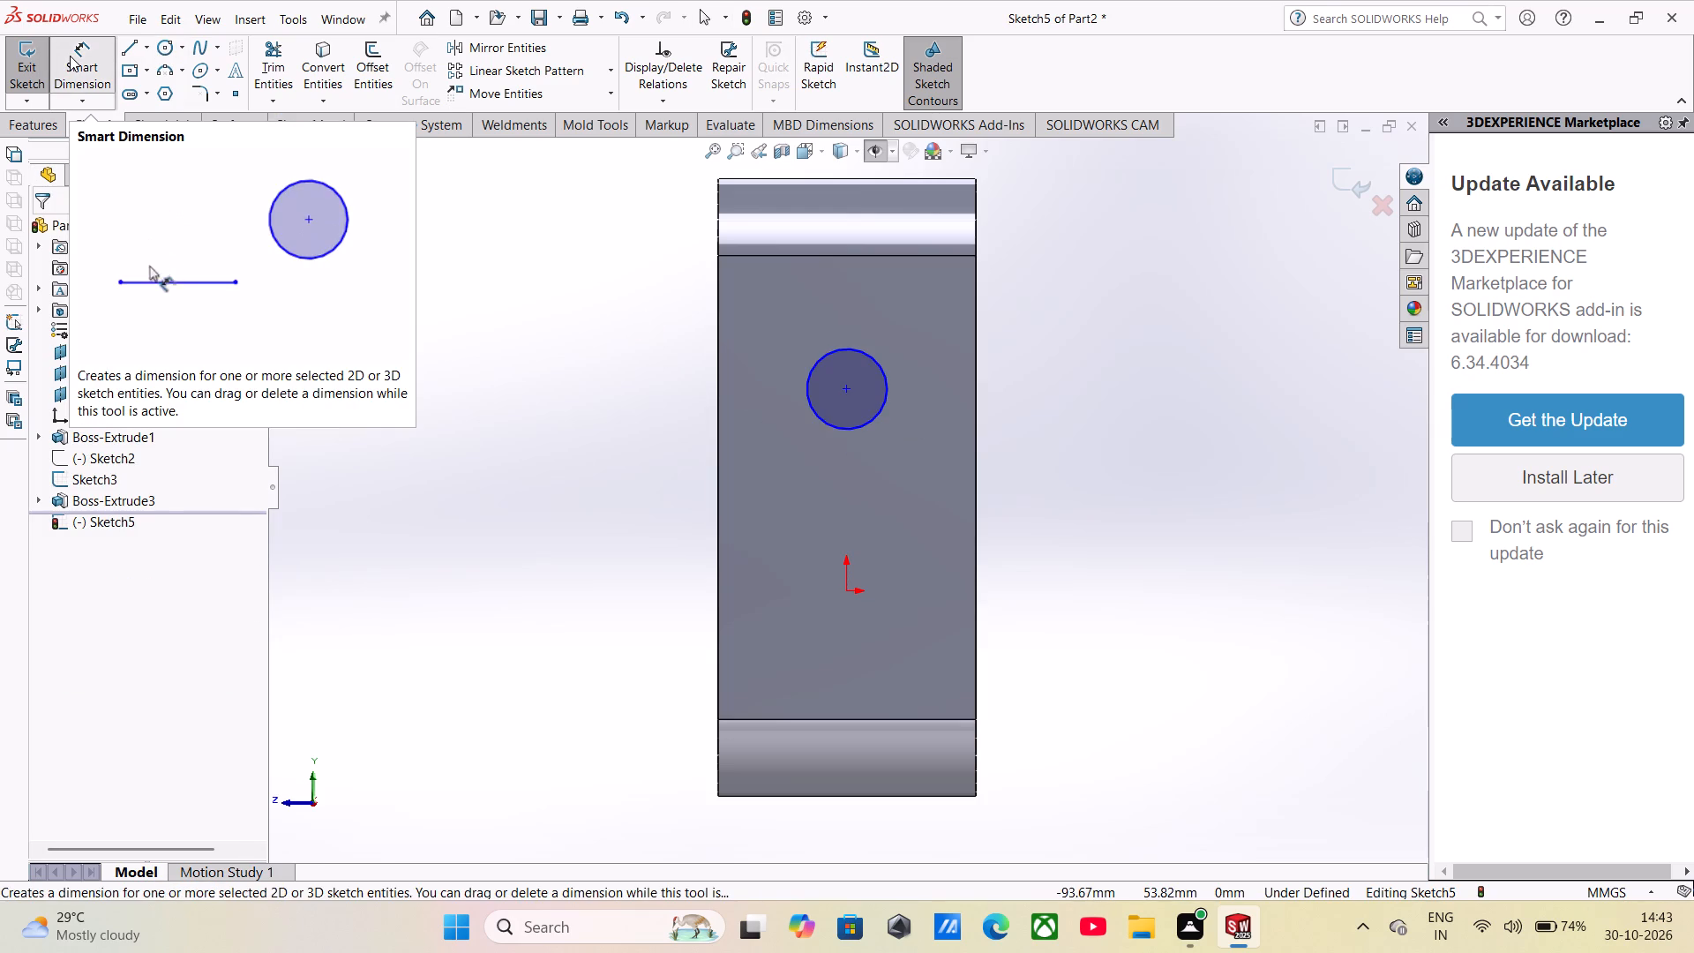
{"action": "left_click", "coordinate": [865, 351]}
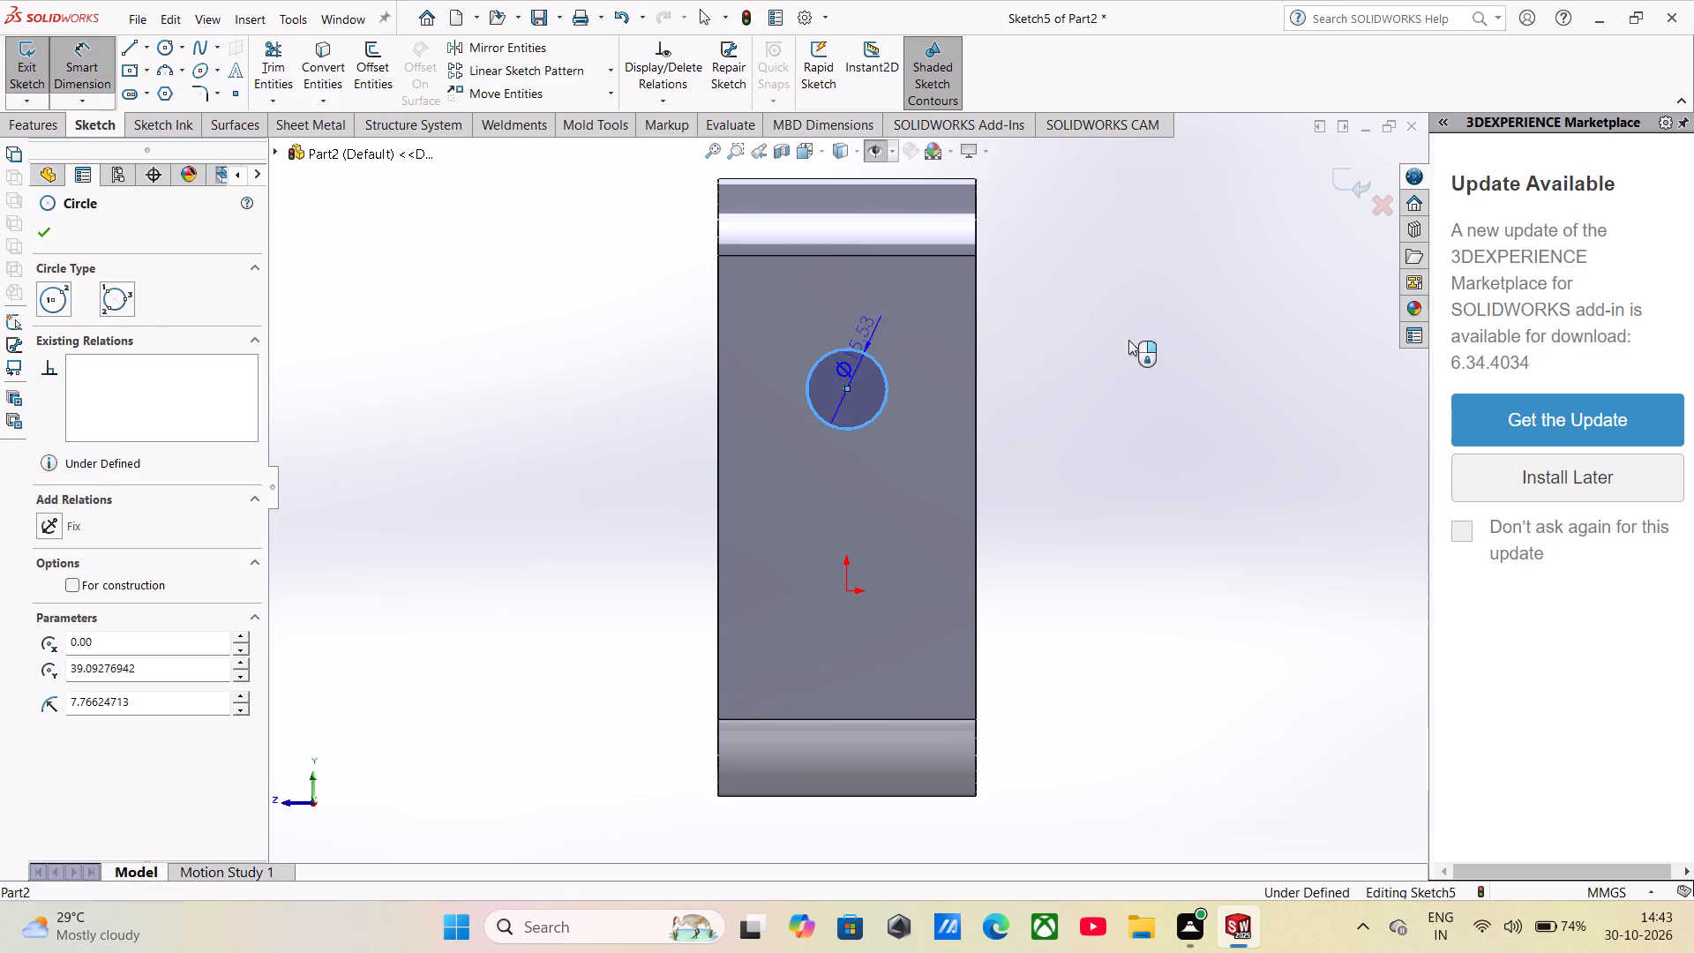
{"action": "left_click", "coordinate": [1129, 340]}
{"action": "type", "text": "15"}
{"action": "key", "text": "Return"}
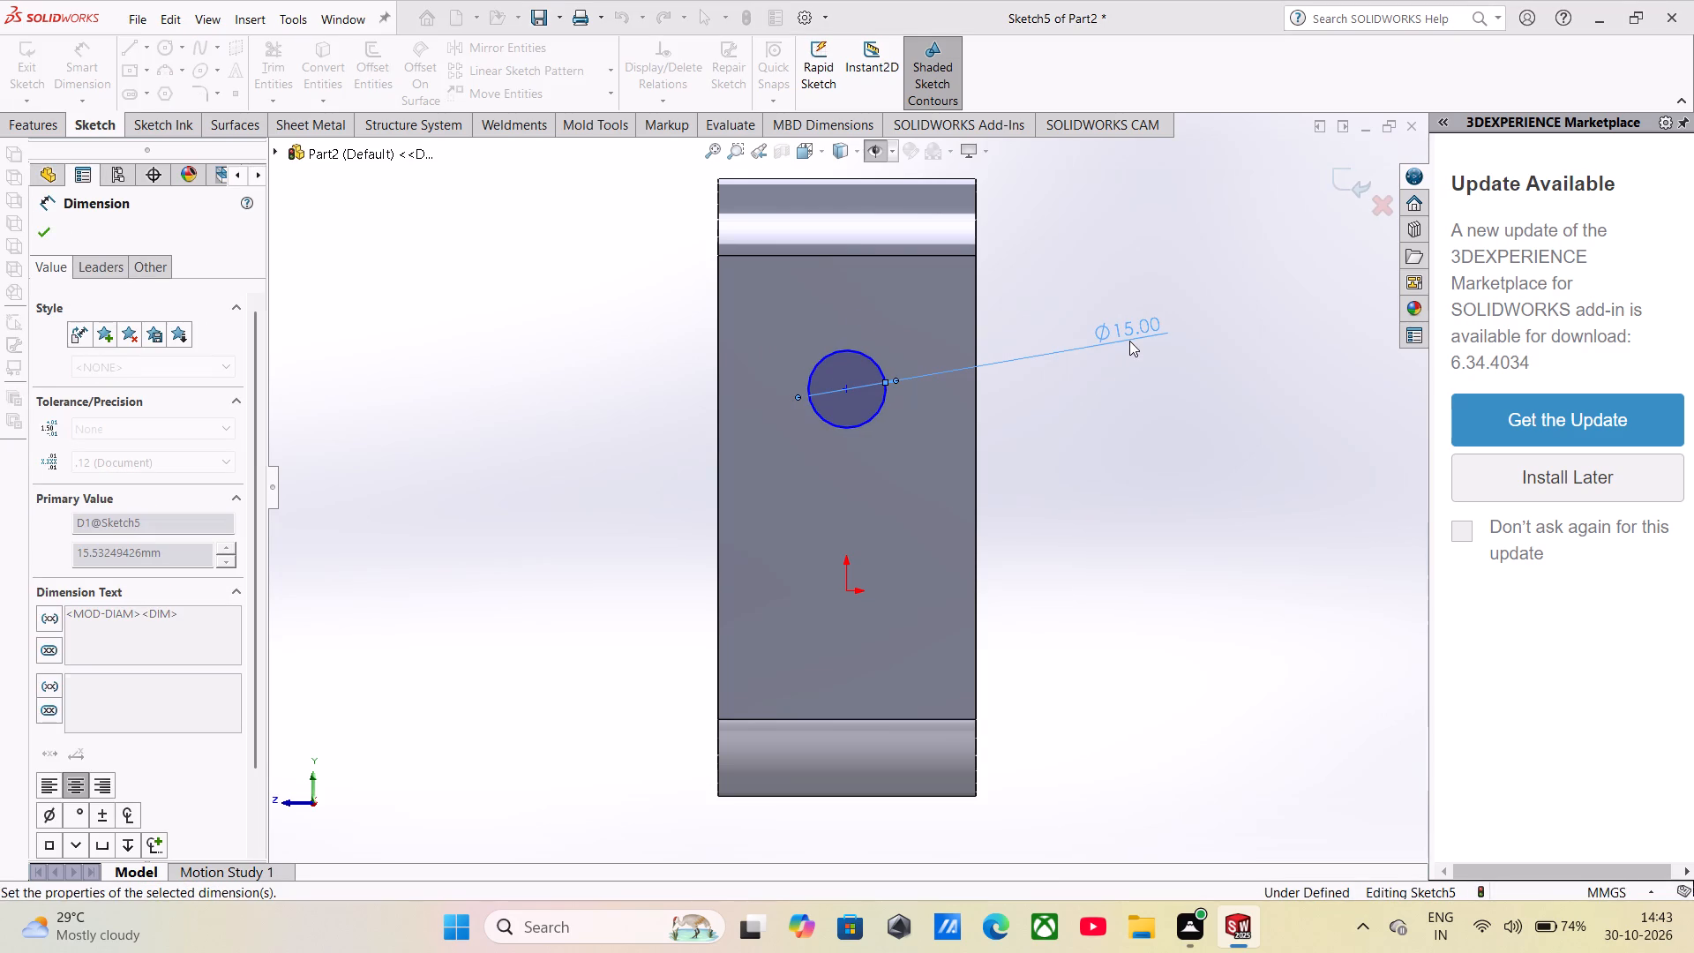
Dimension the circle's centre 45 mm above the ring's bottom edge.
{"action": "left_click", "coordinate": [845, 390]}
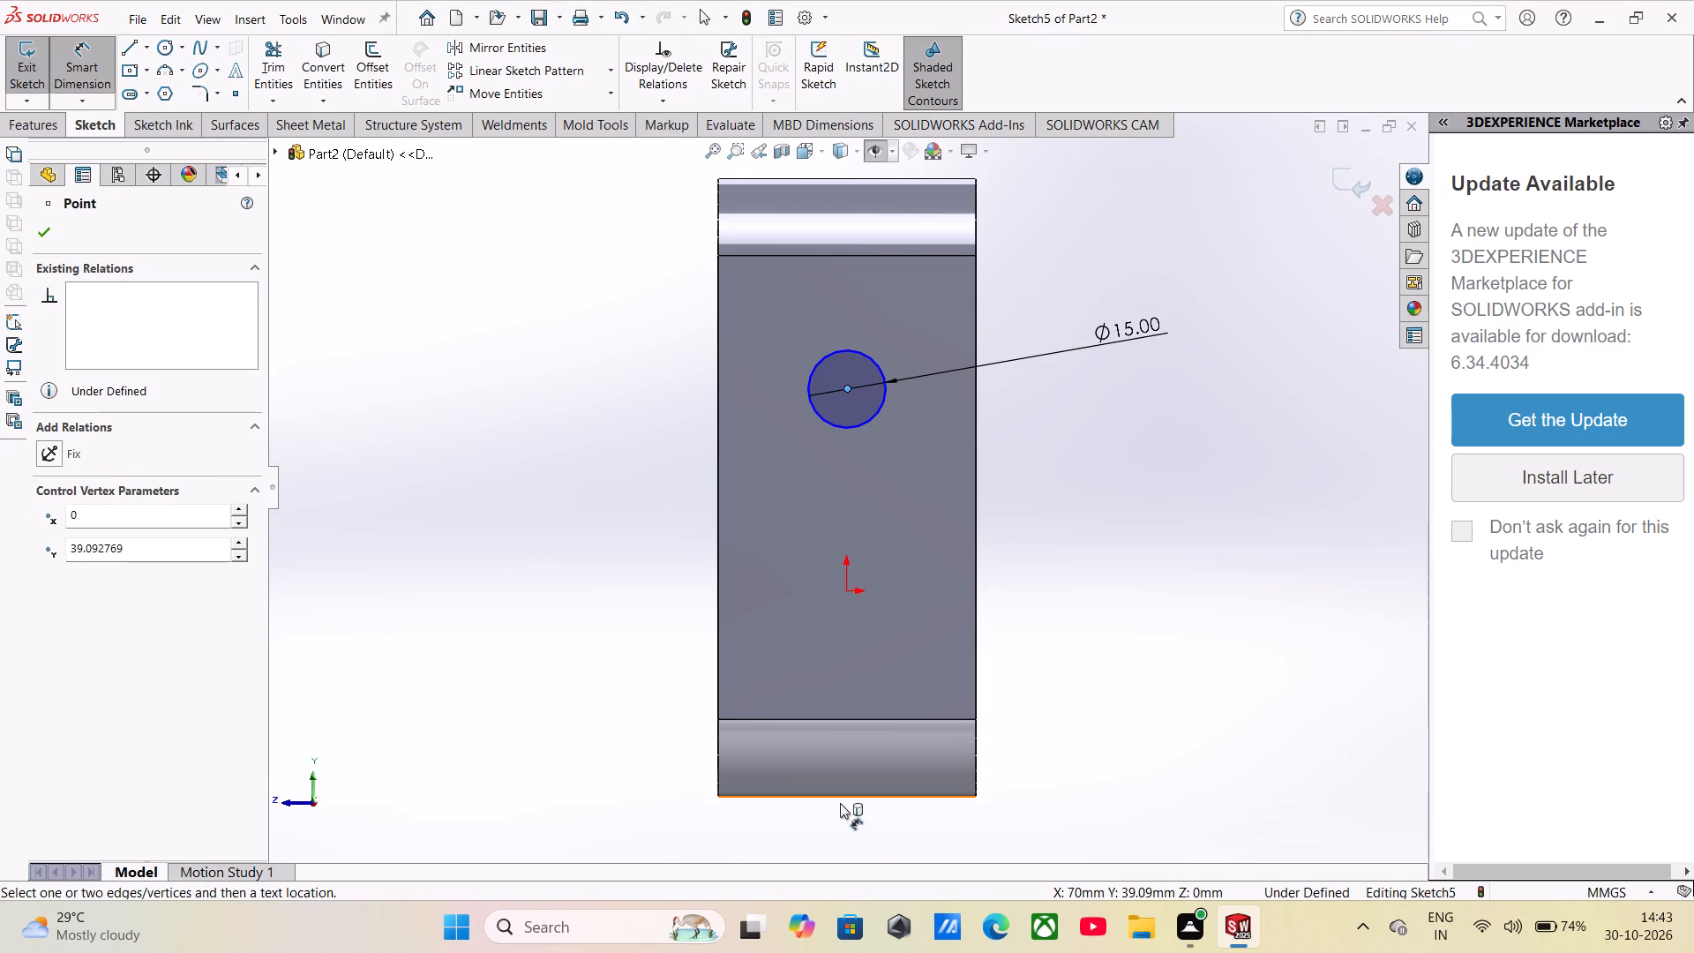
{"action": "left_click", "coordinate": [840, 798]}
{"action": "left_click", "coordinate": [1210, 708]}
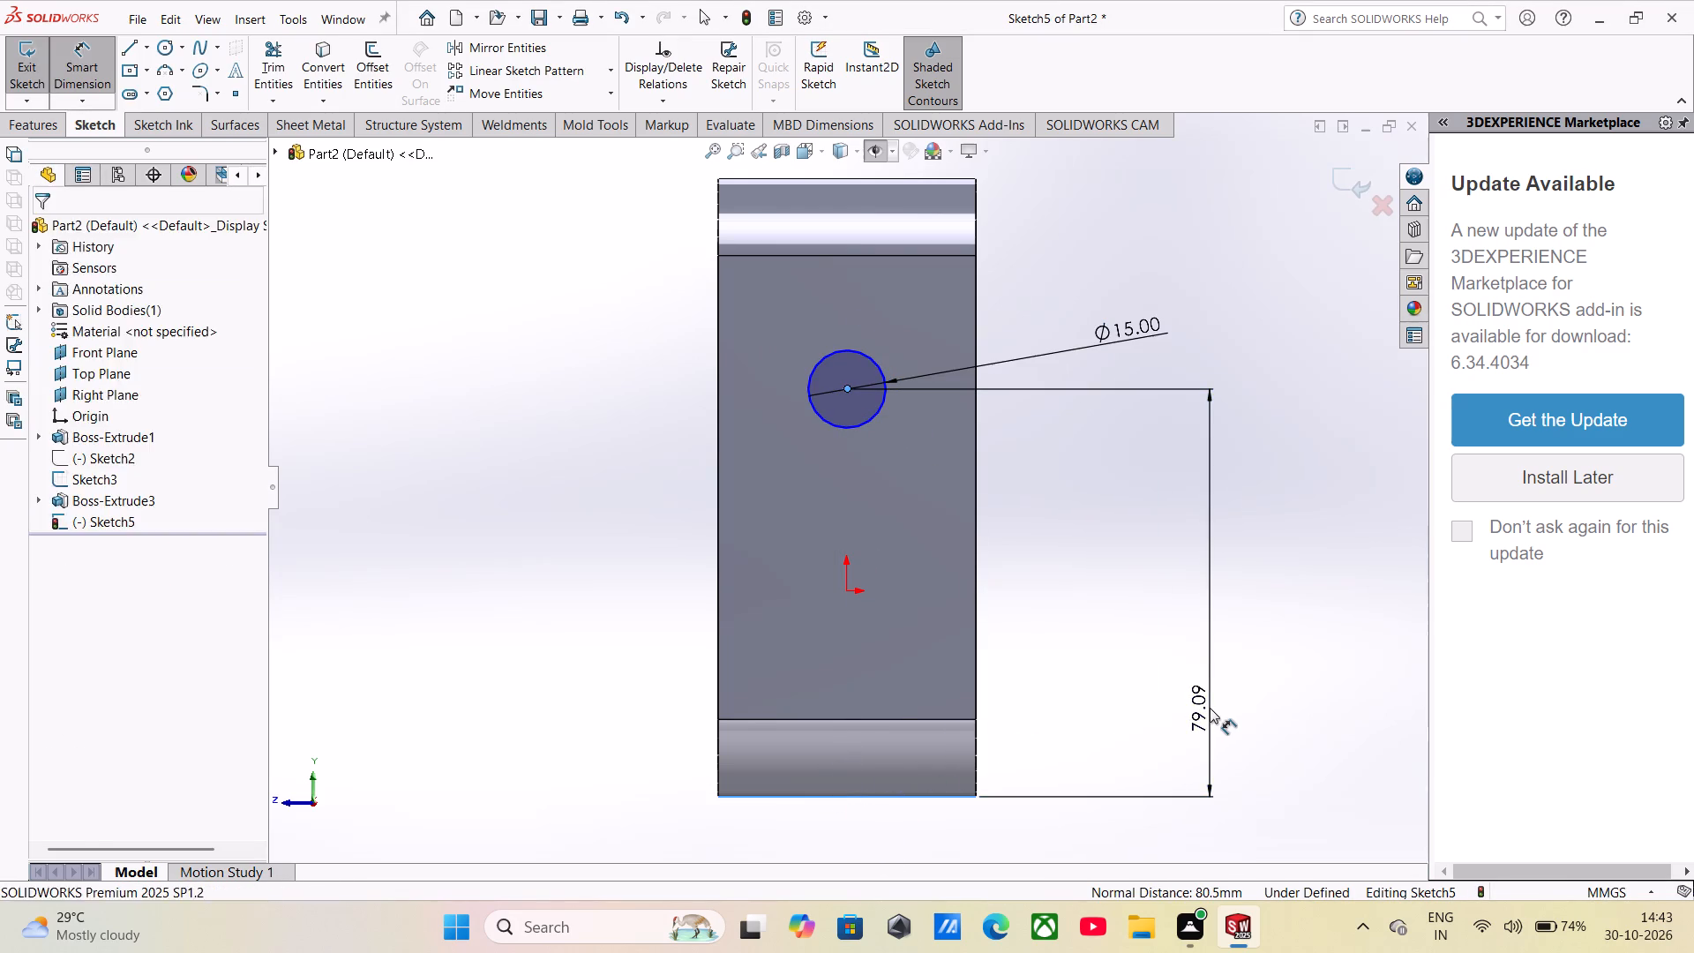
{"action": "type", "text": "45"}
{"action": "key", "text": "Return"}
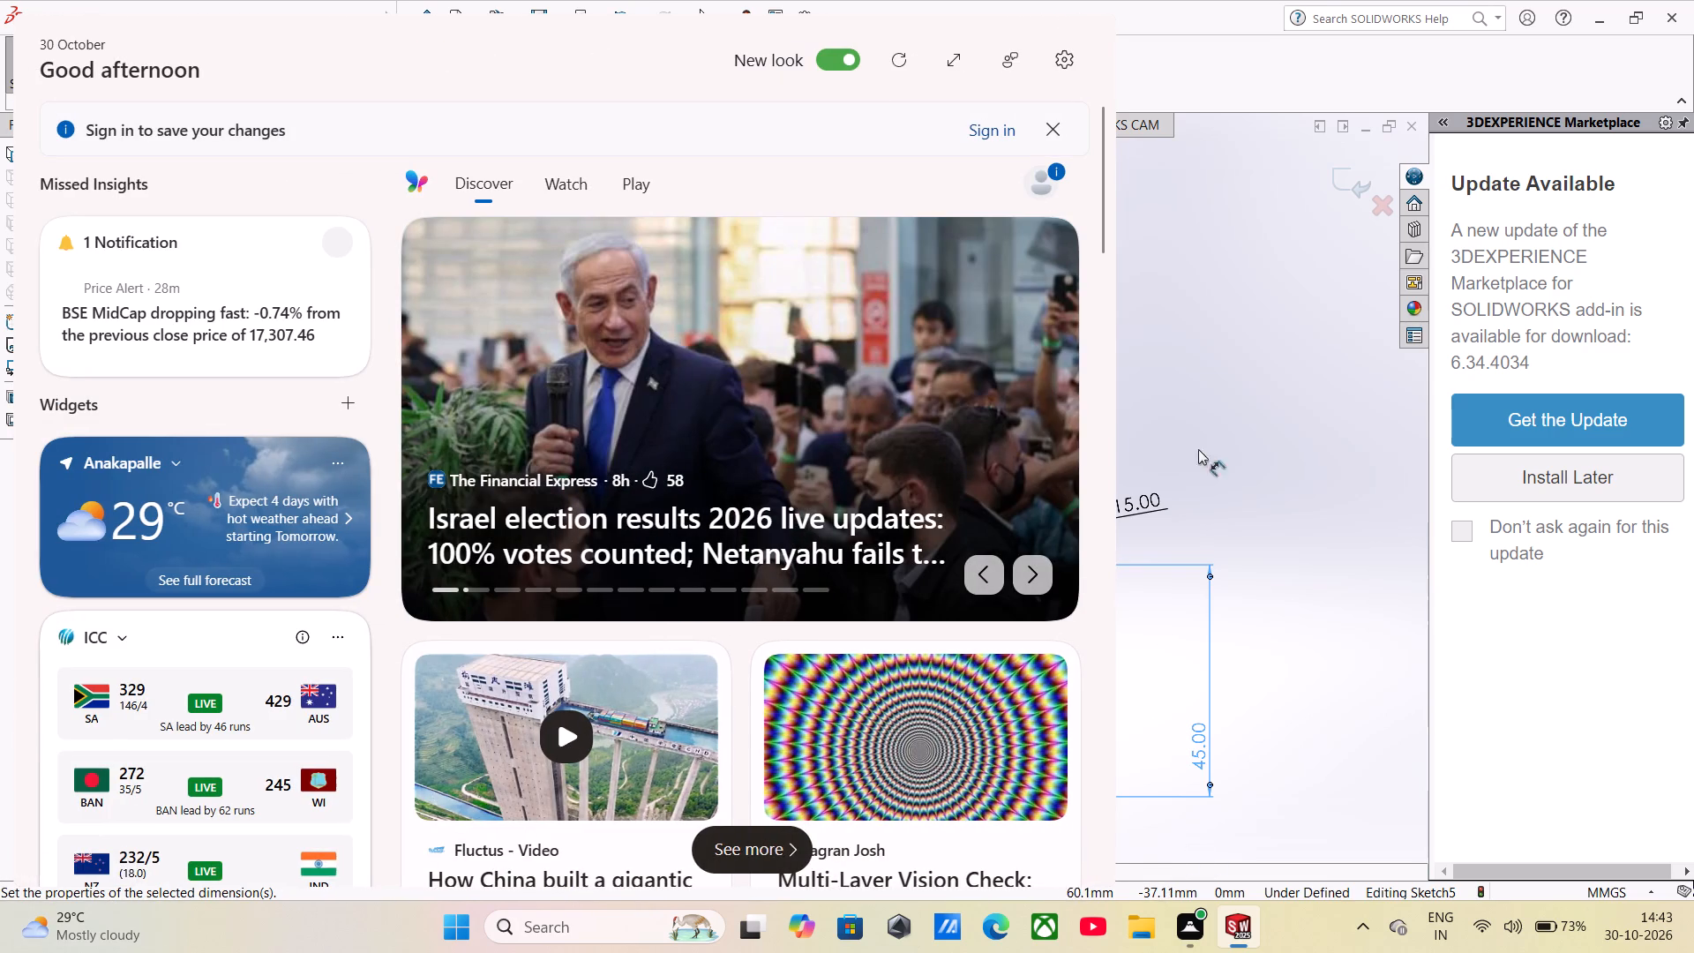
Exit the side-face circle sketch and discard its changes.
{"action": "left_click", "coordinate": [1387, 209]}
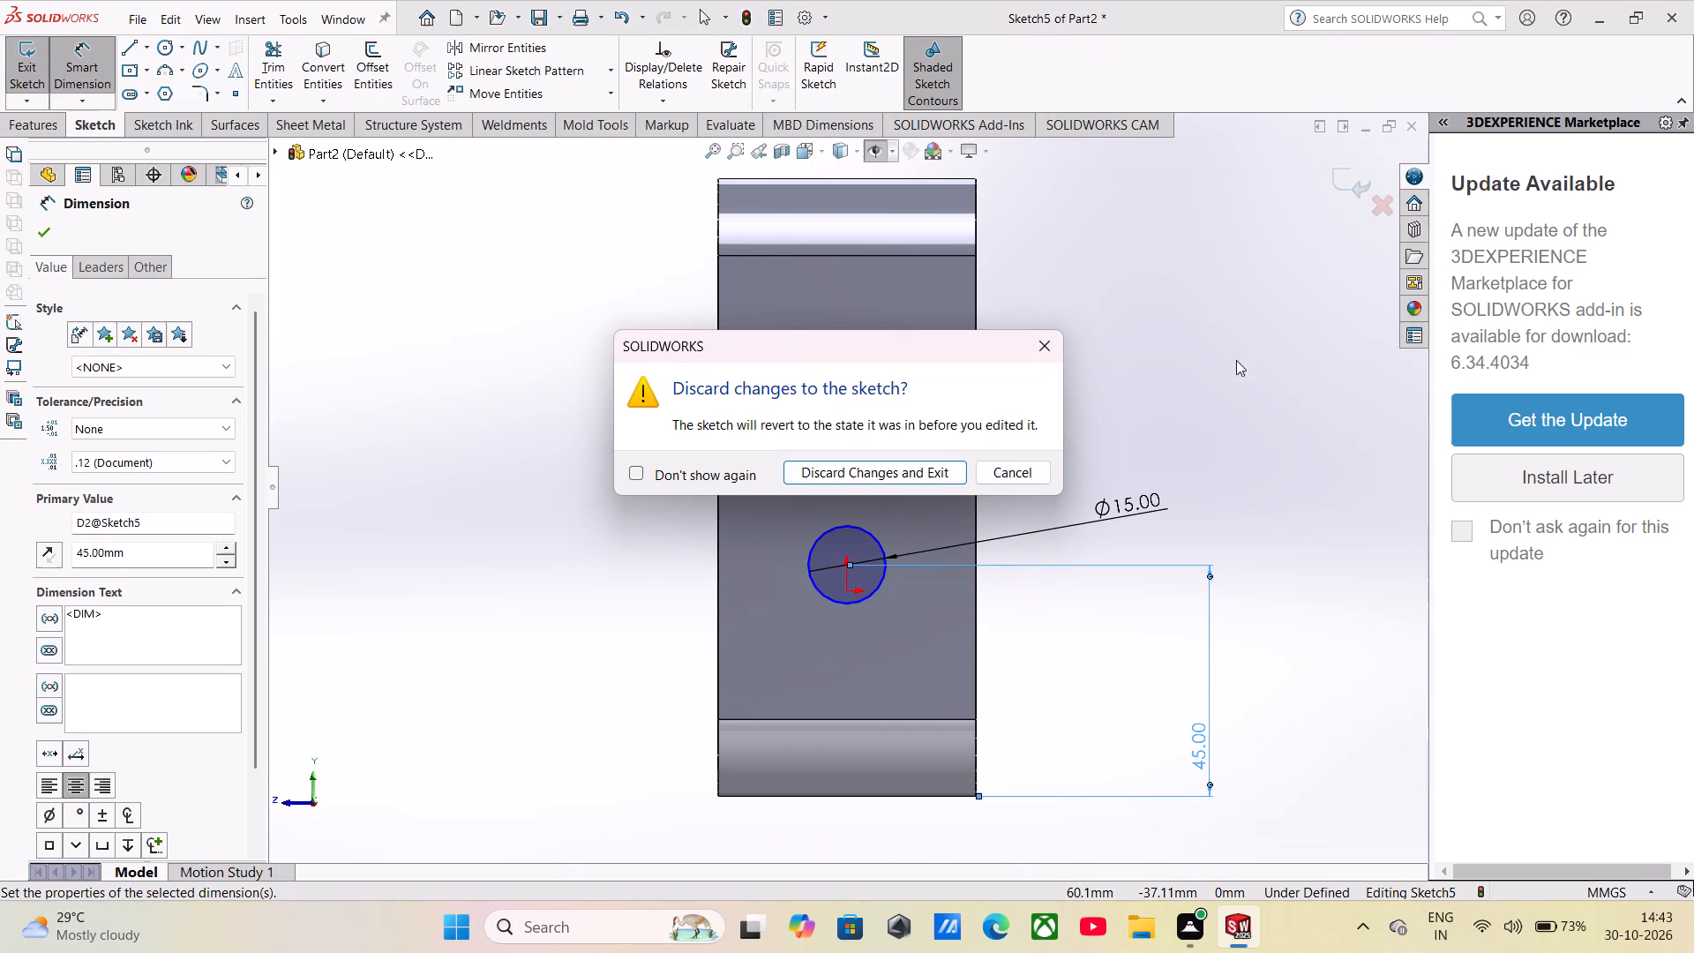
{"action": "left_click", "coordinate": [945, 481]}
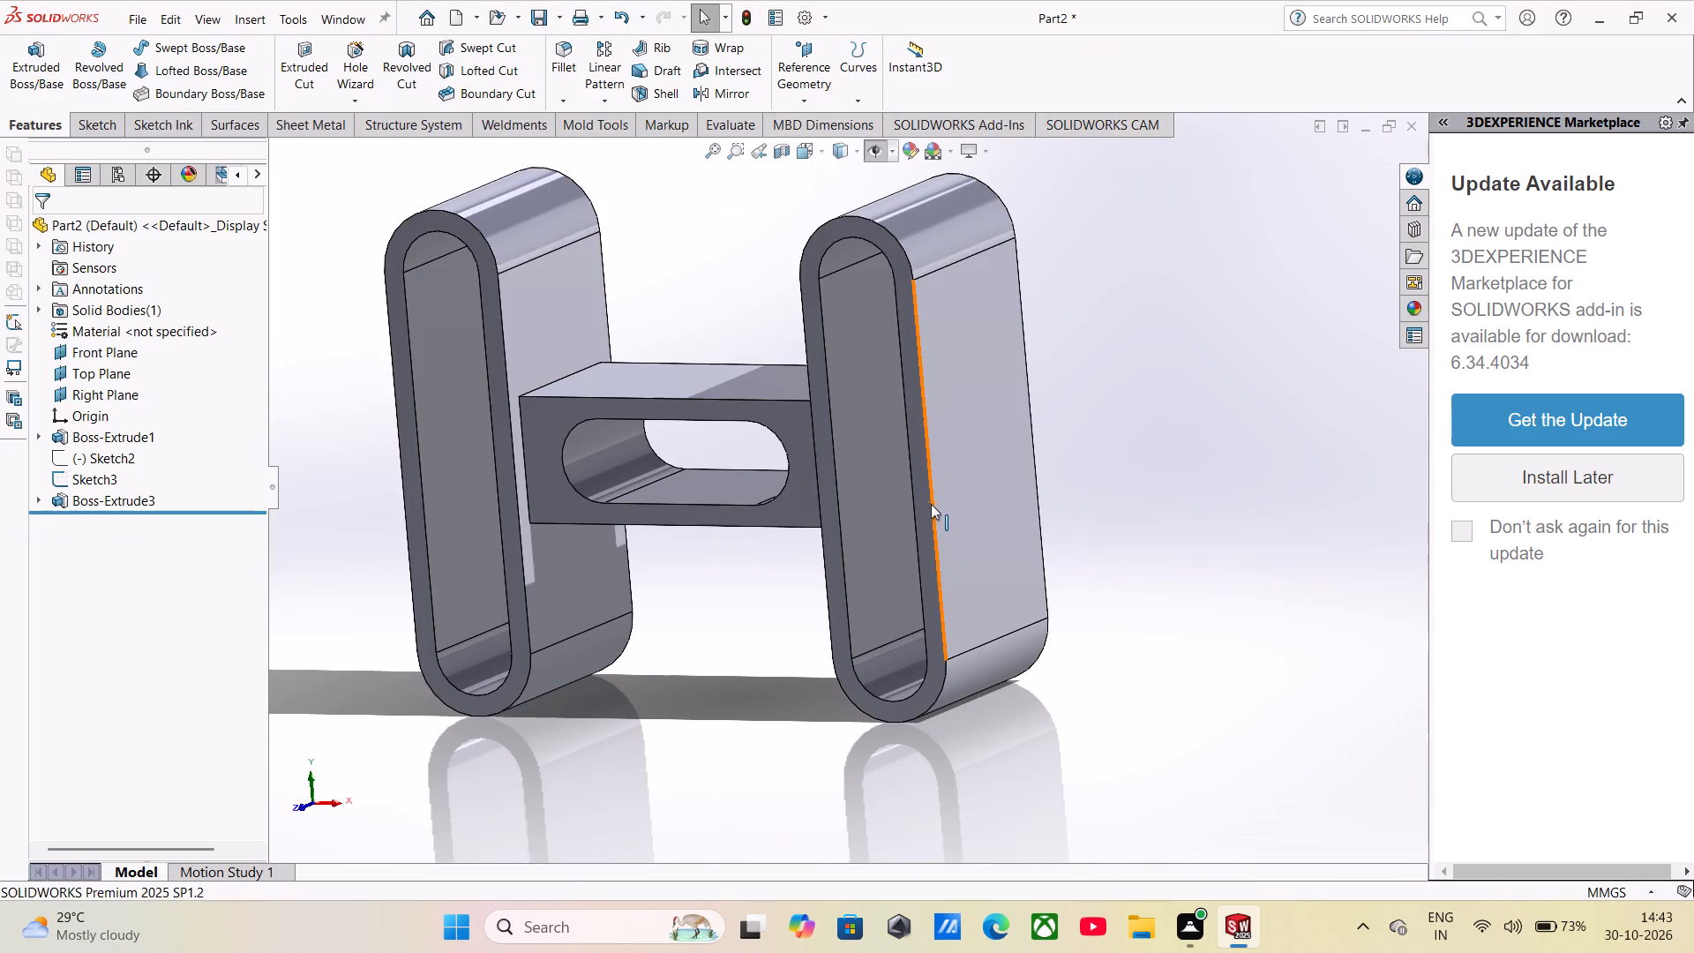
Open the ring profile sketch of Boss-Extrude1 for editing.
{"action": "middle_click_drag", "start_coordinate": [944, 514], "coordinate": [1166, 472]}
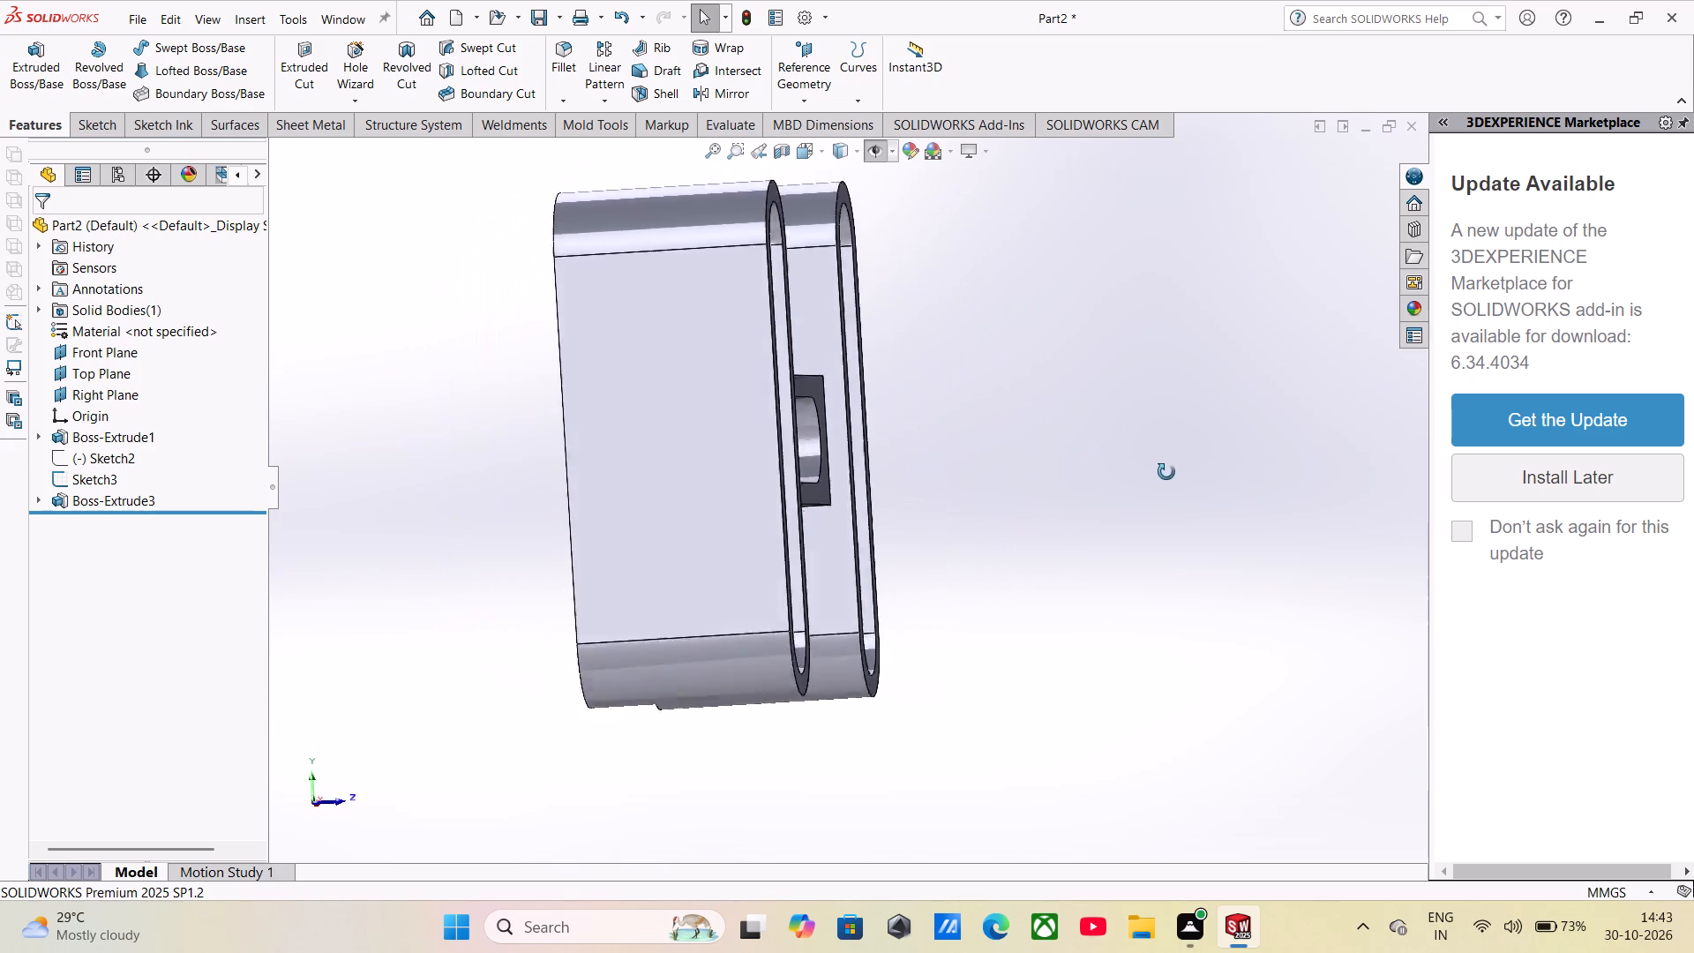
{"action": "middle_click_drag", "start_coordinate": [1166, 472], "coordinate": [1211, 519]}
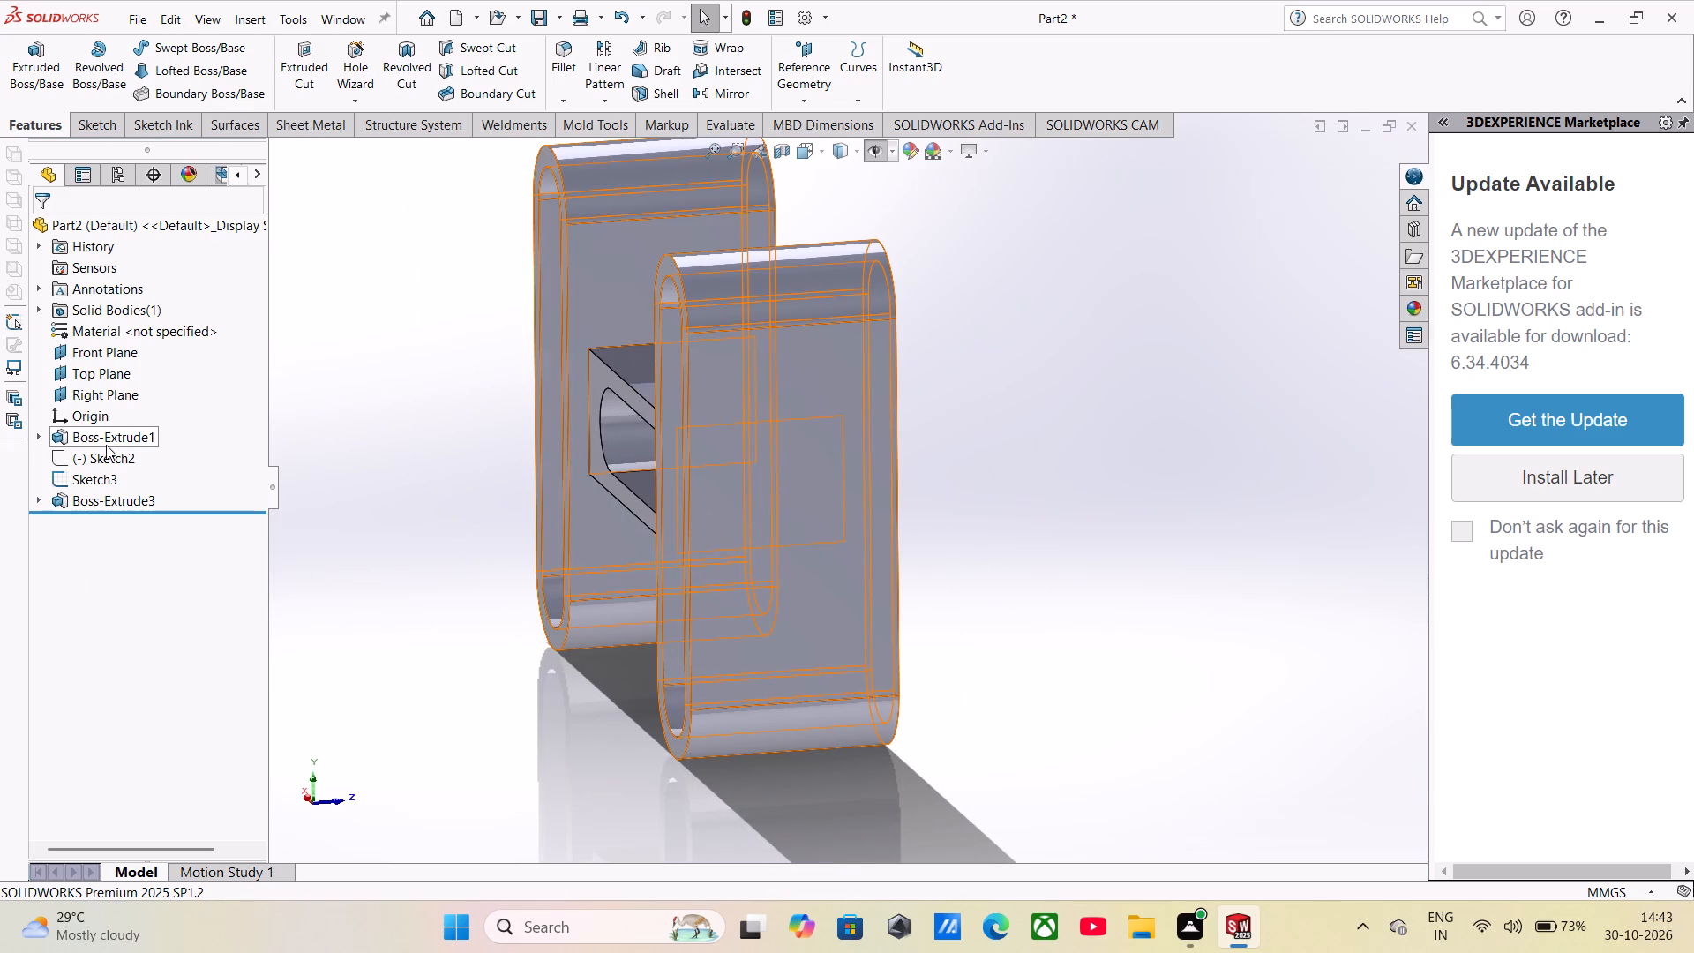
{"action": "left_click", "coordinate": [107, 445]}
{"action": "left_click", "coordinate": [146, 385]}
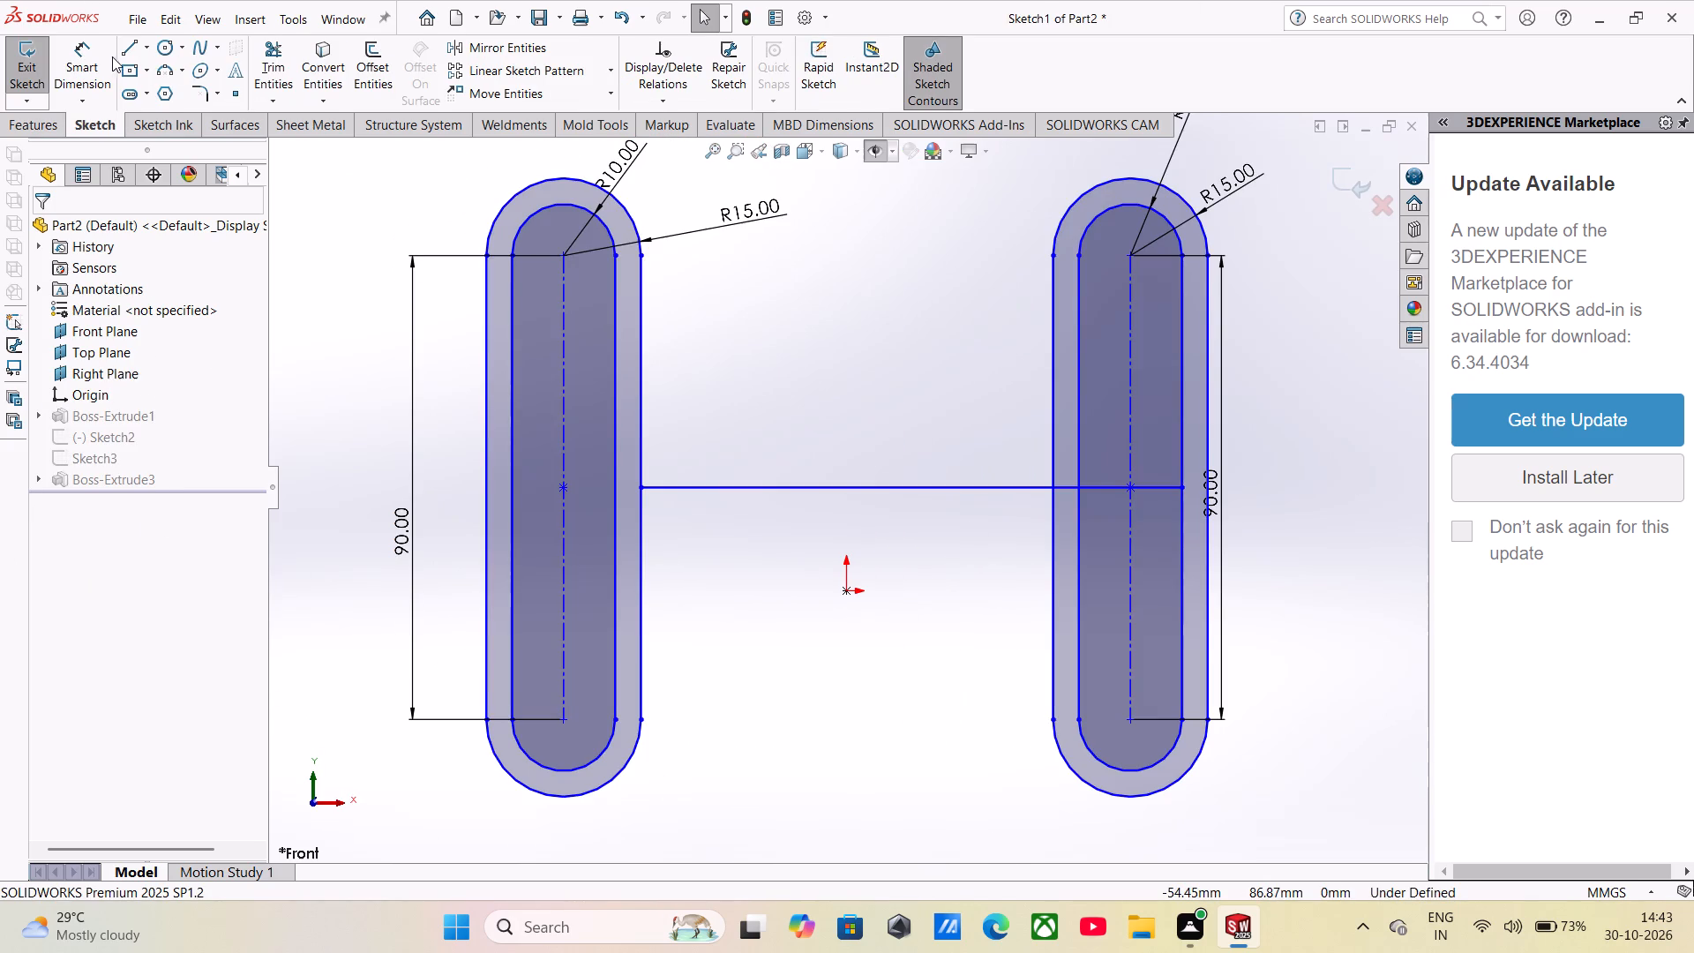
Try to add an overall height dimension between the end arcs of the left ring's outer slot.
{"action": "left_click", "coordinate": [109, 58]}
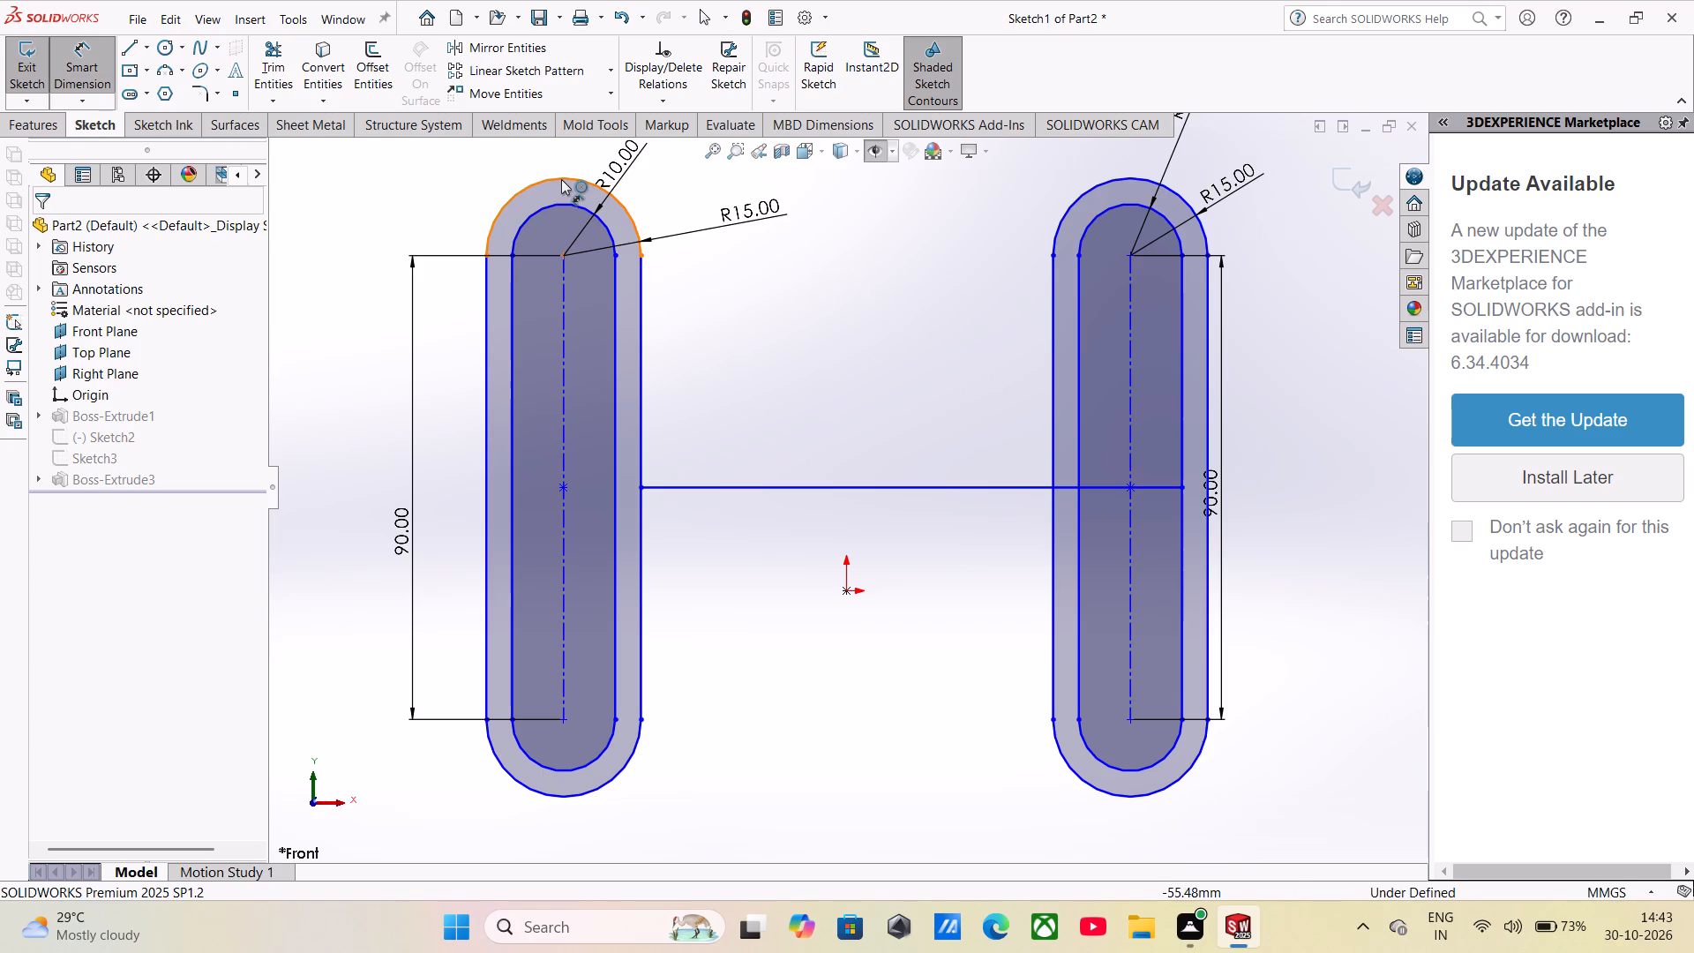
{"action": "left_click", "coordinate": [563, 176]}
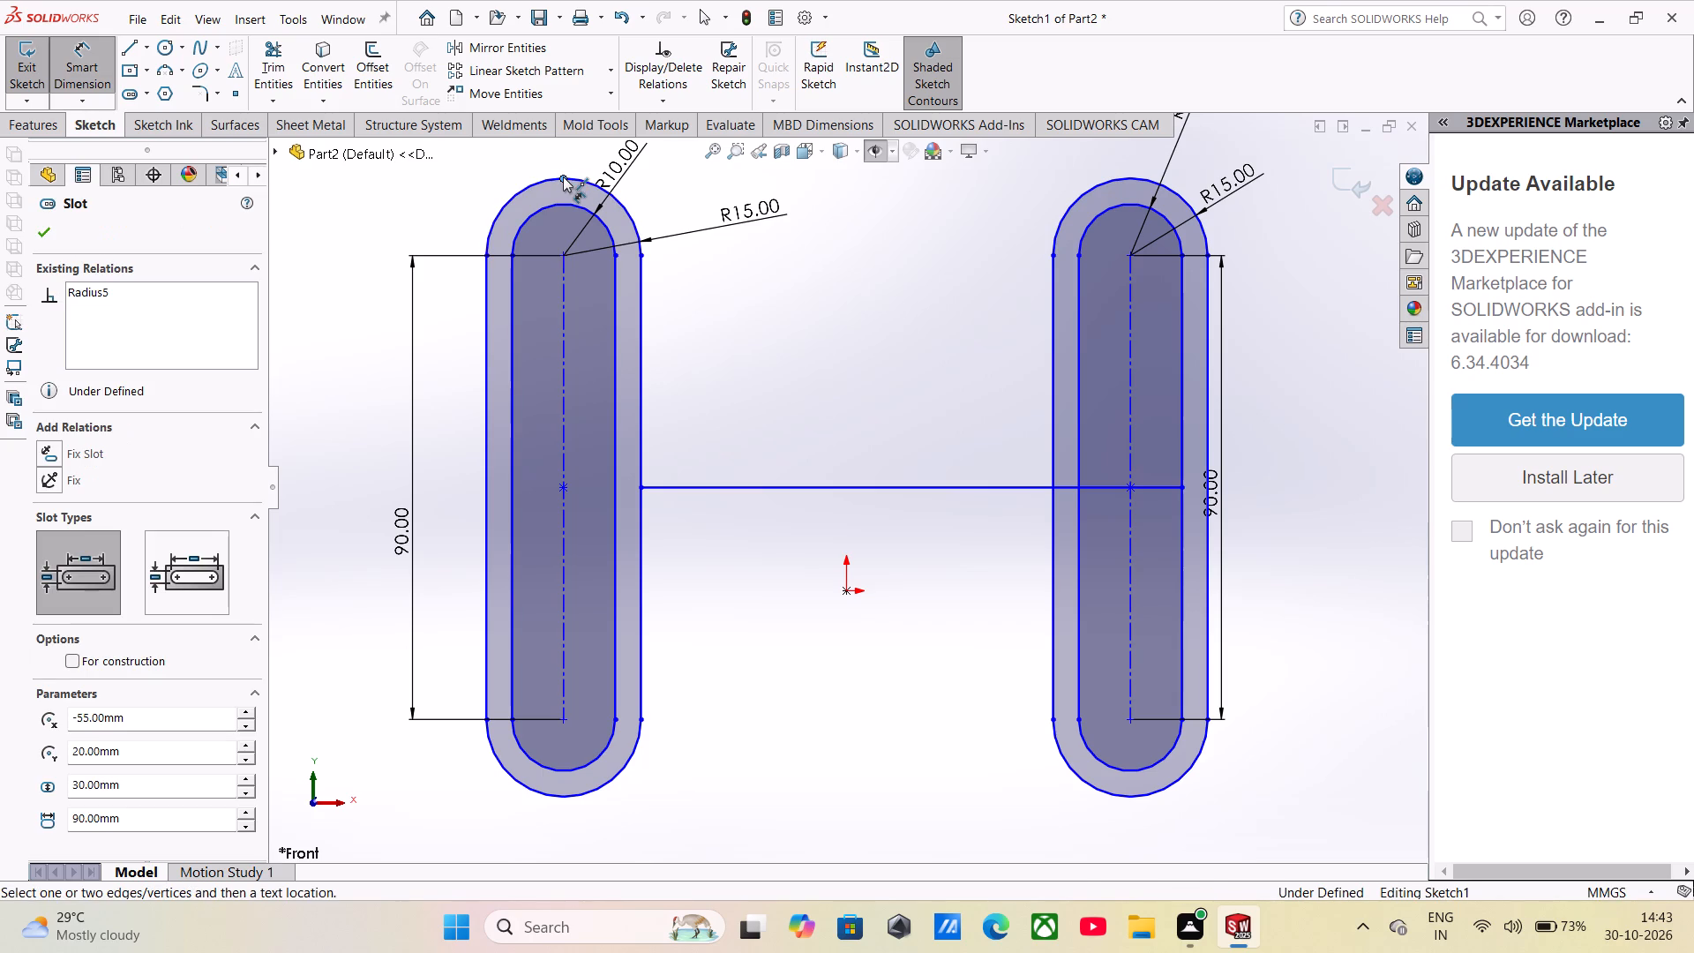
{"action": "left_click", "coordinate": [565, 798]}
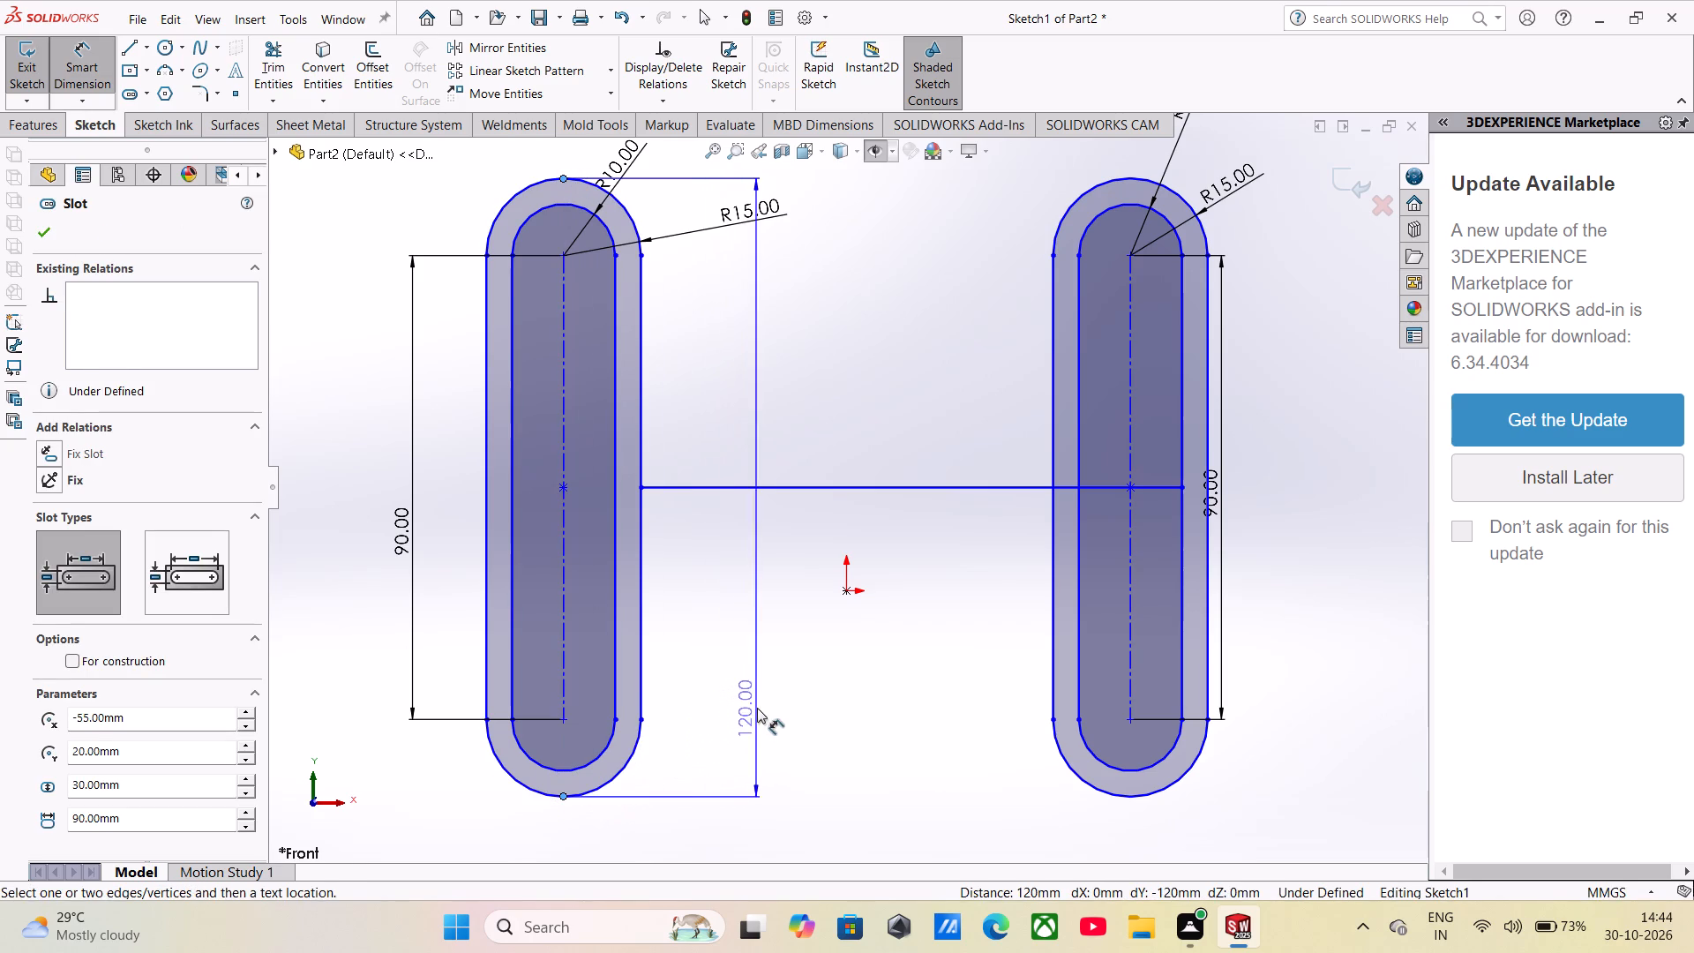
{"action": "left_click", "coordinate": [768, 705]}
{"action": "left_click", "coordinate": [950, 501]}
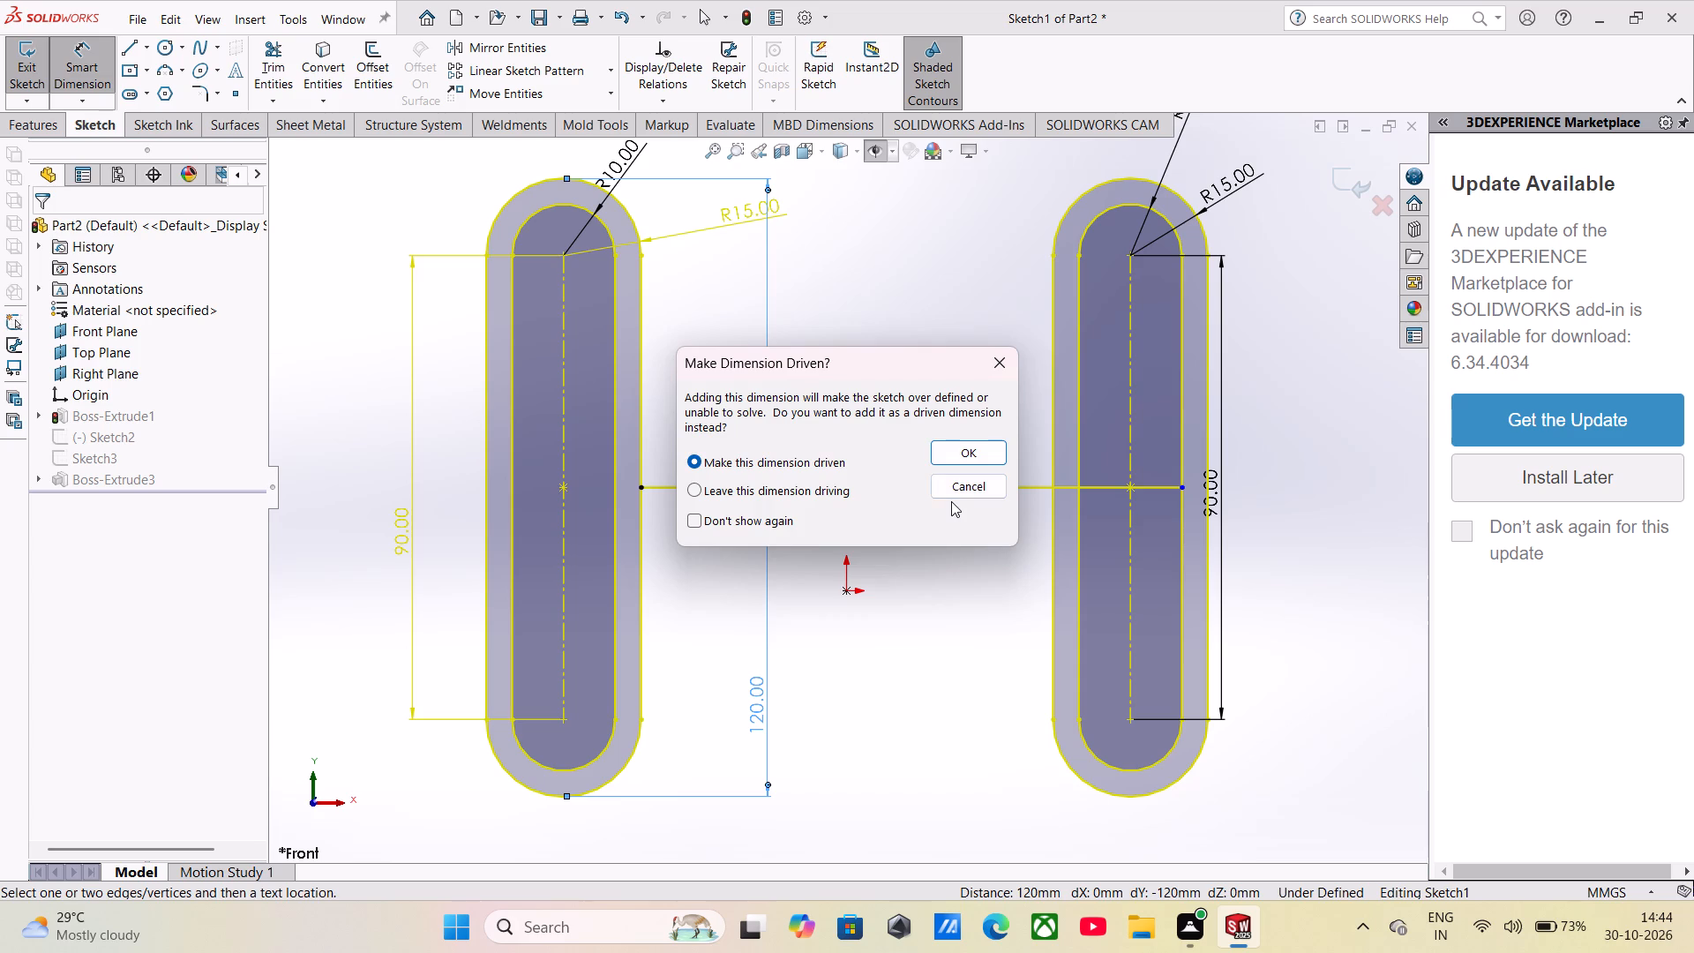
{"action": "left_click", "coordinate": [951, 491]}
Replace the left ring's centre-to-centre length dimension with an overall height of 90 mm across the outer slot's end arcs.
{"action": "left_click", "coordinate": [405, 537]}
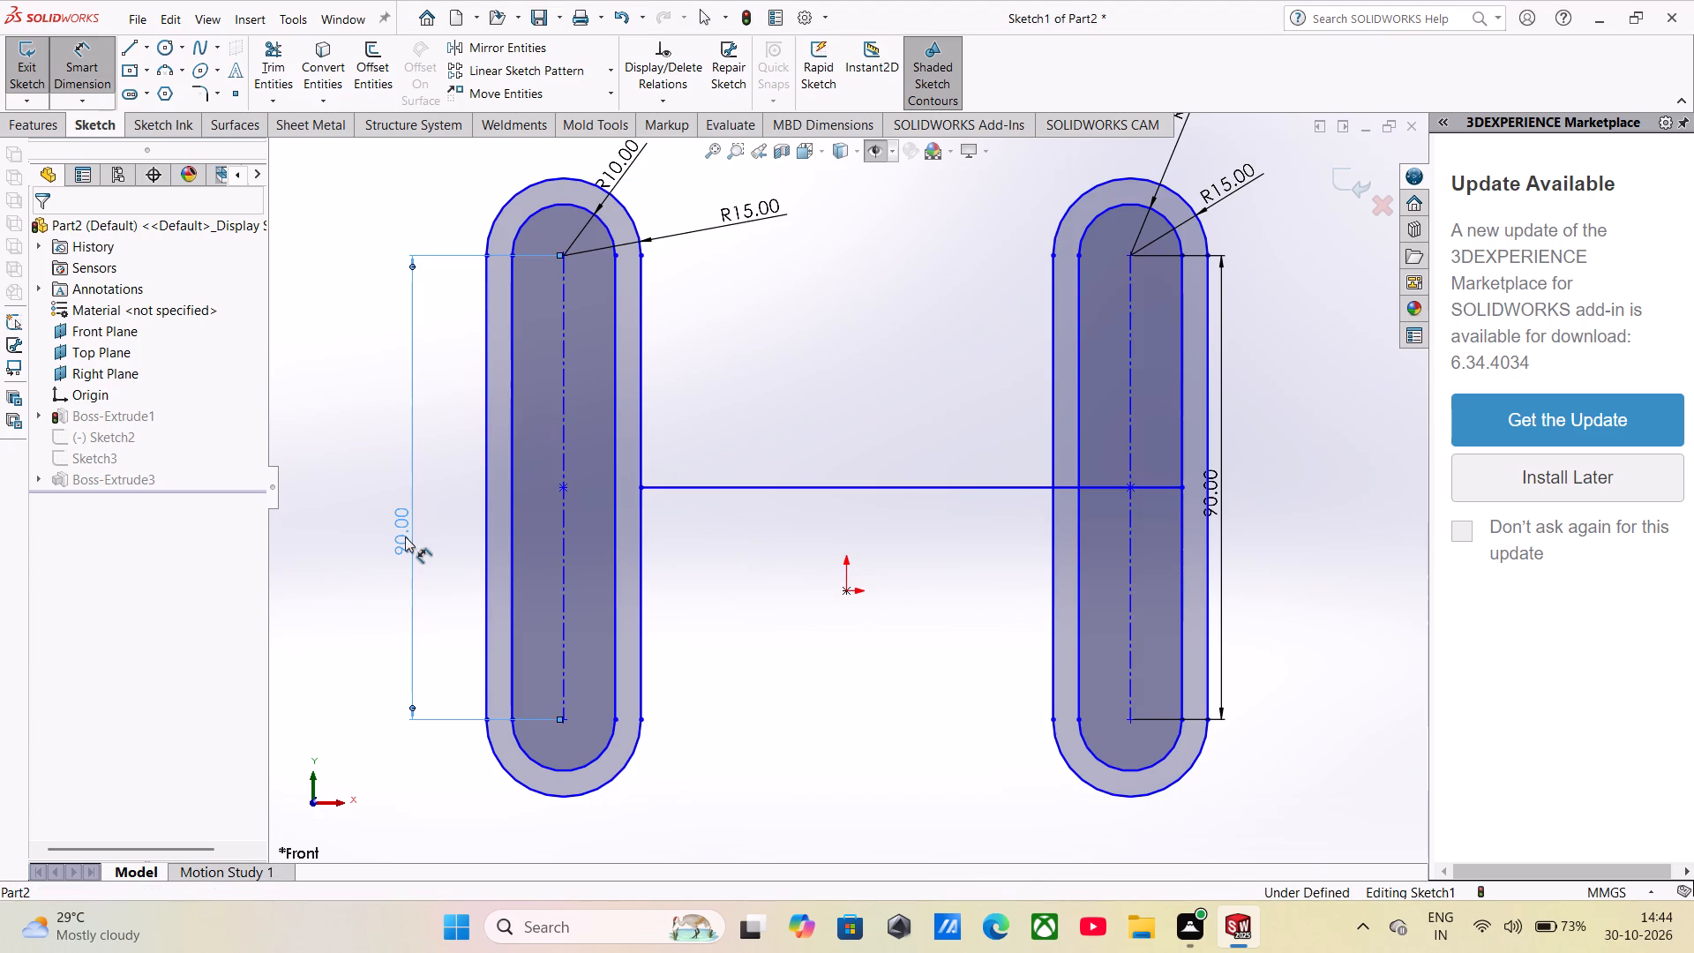
{"action": "key", "text": "Delete"}
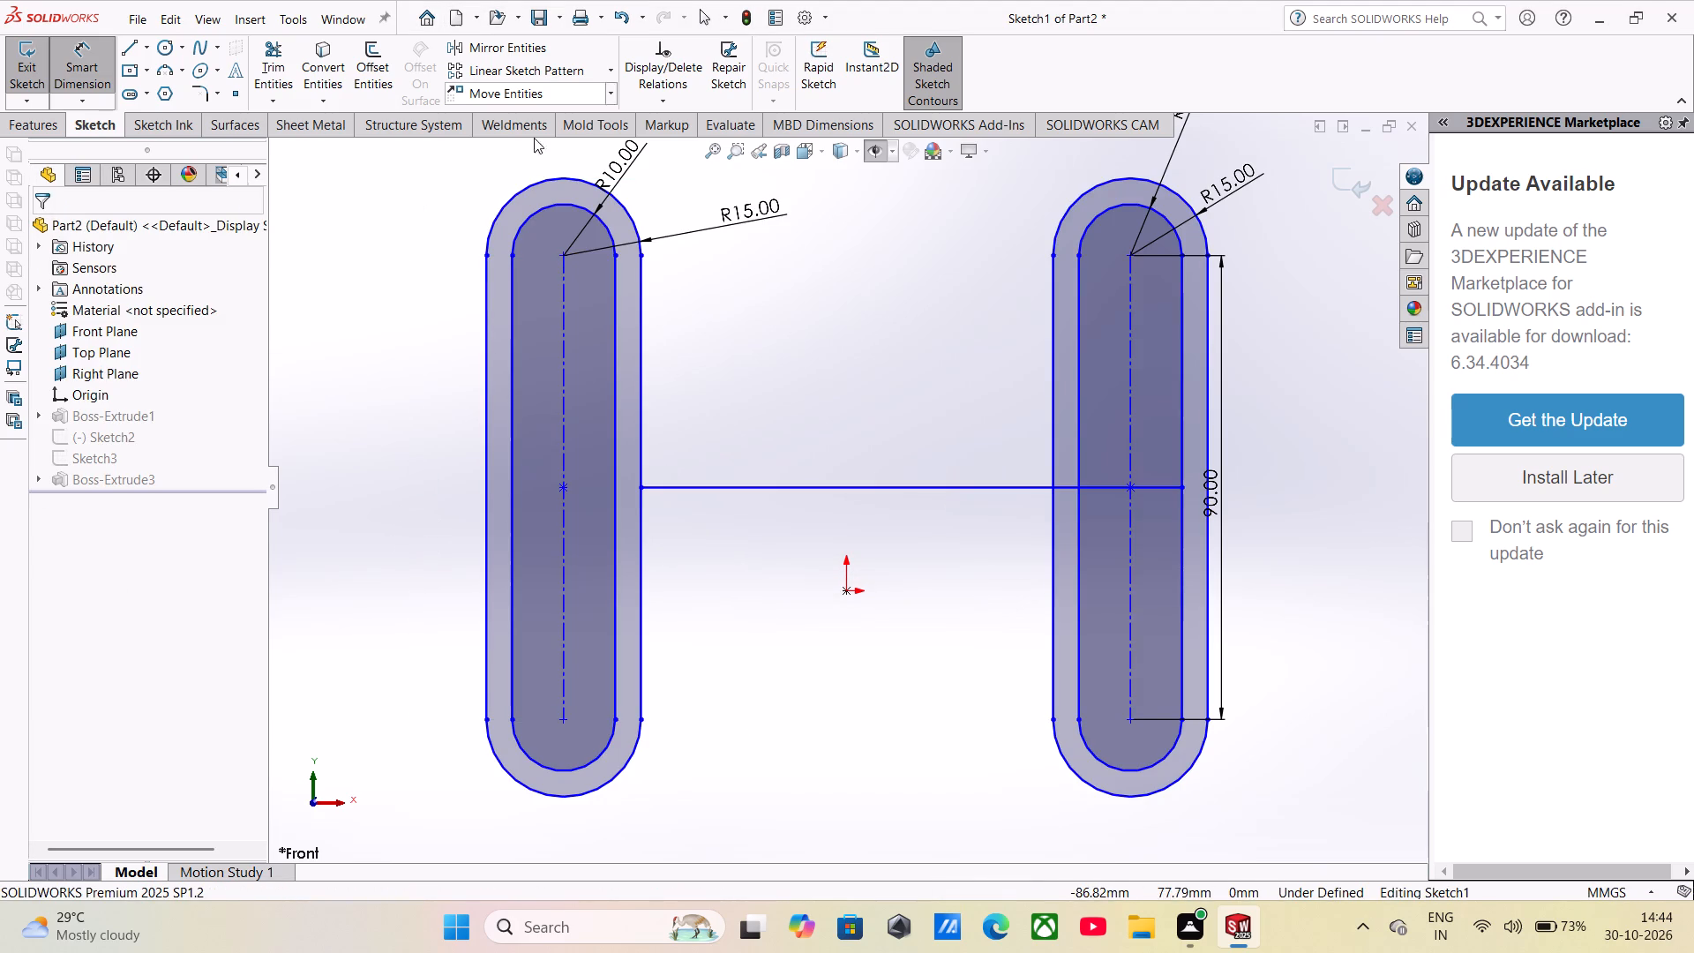
{"action": "left_click", "coordinate": [563, 179]}
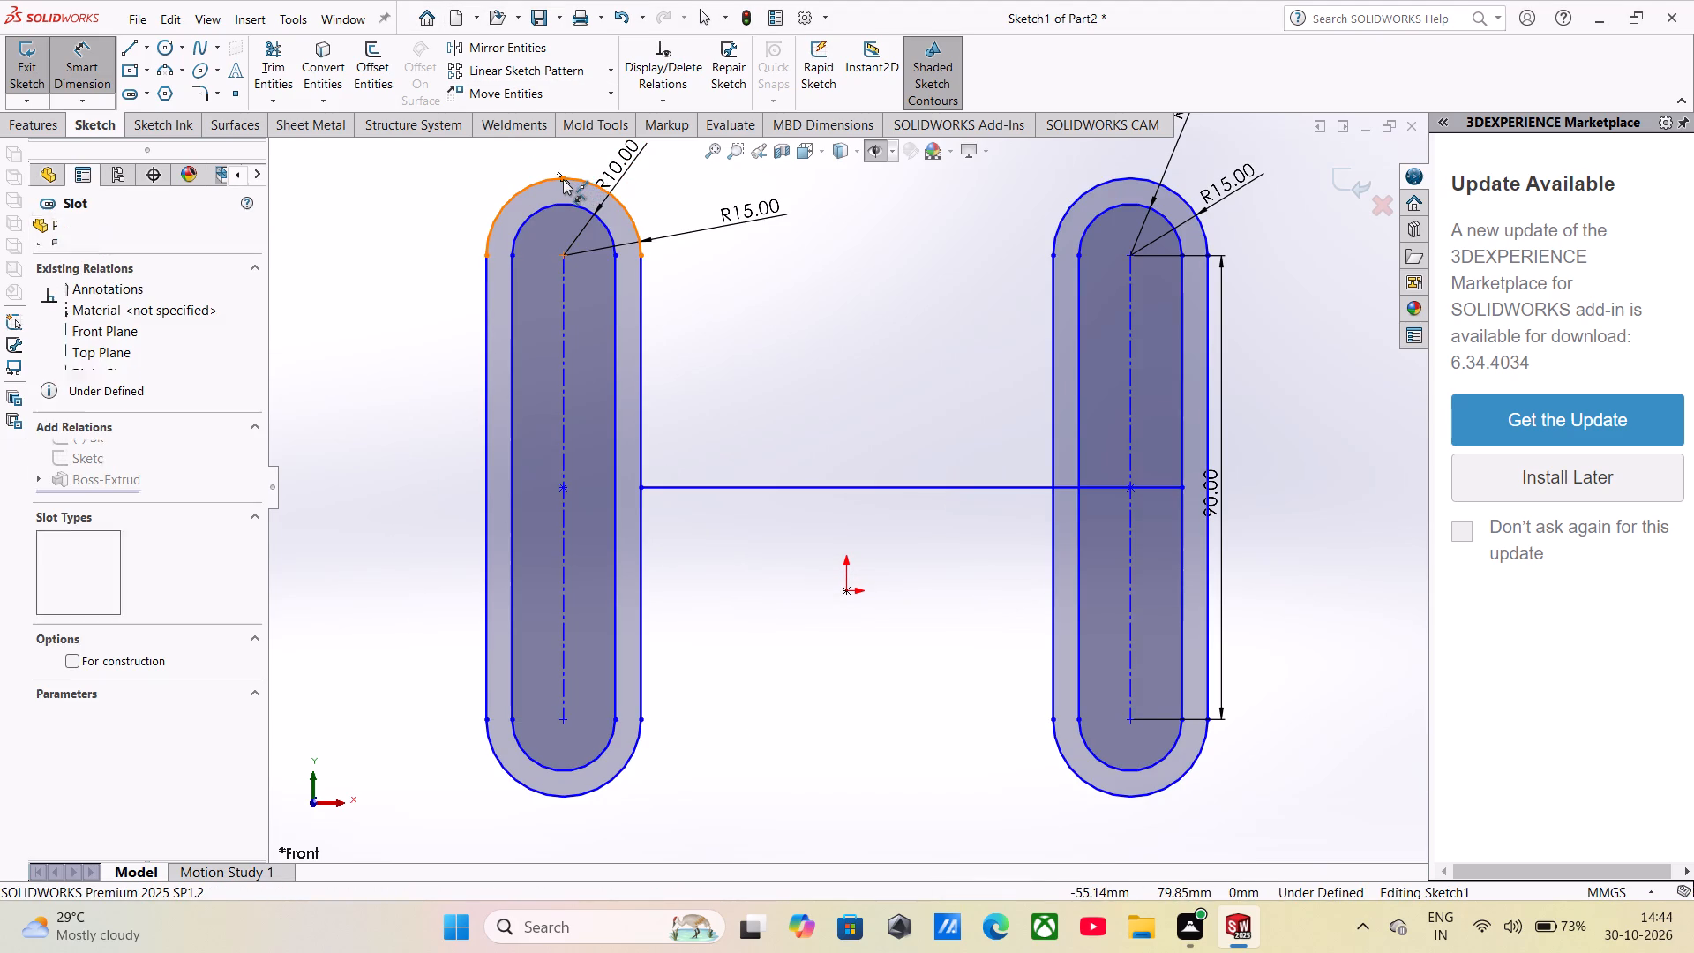
{"action": "left_click", "coordinate": [561, 799]}
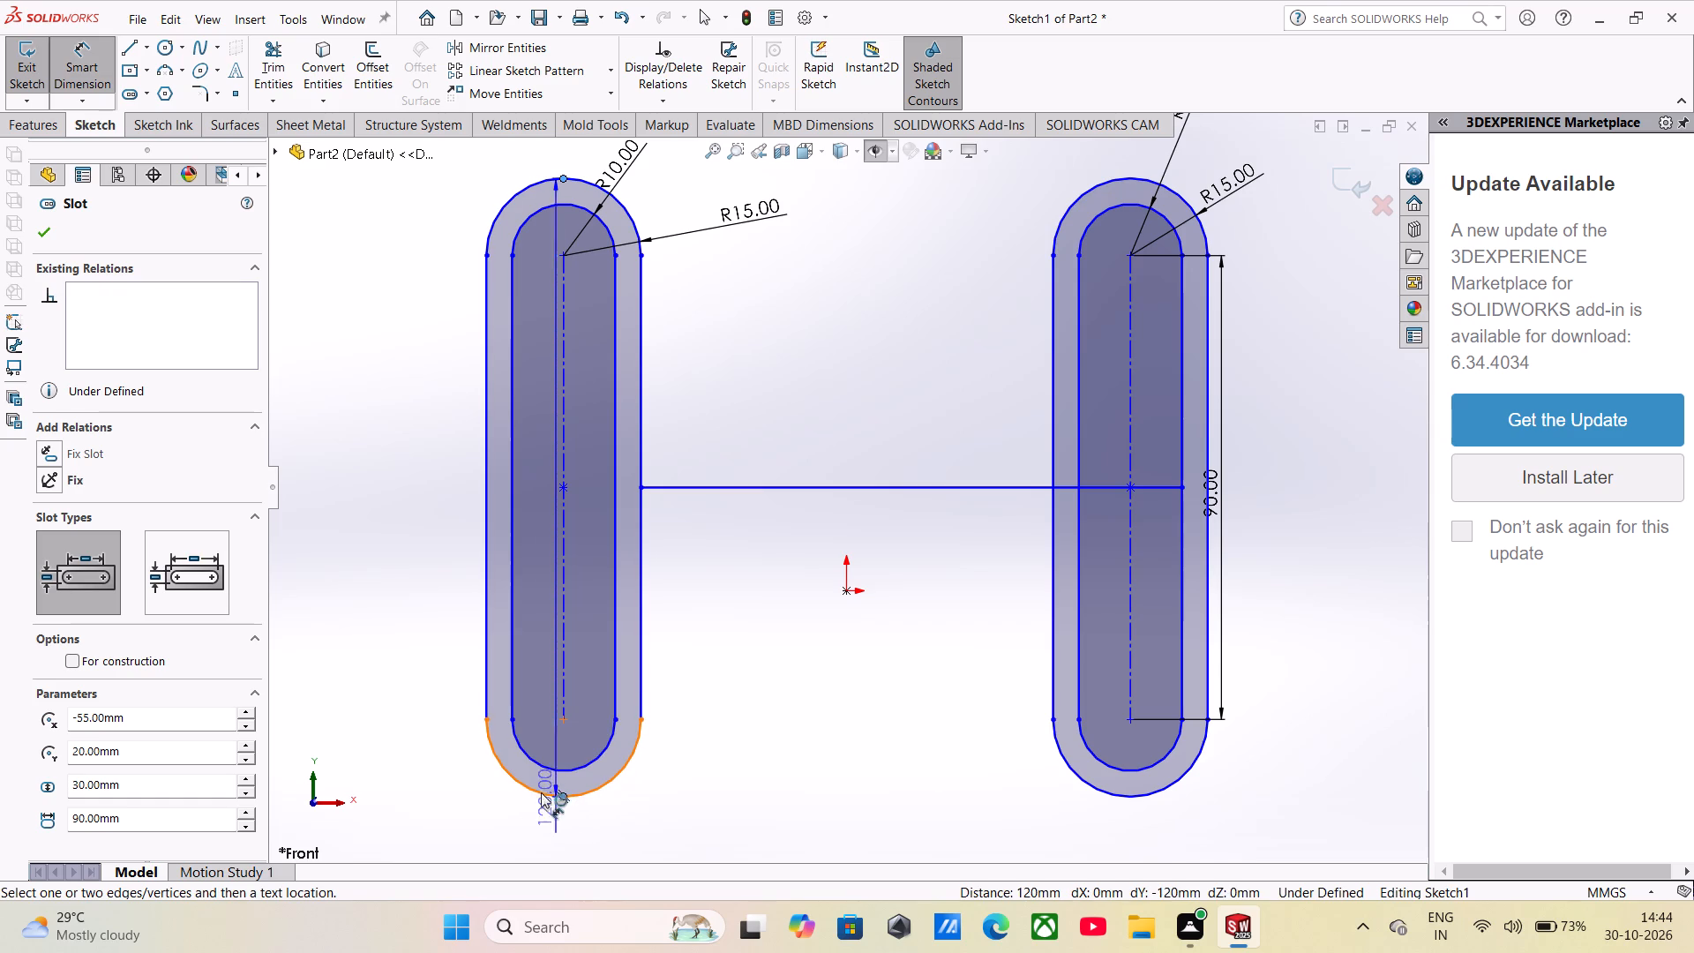
{"action": "left_click", "coordinate": [363, 556]}
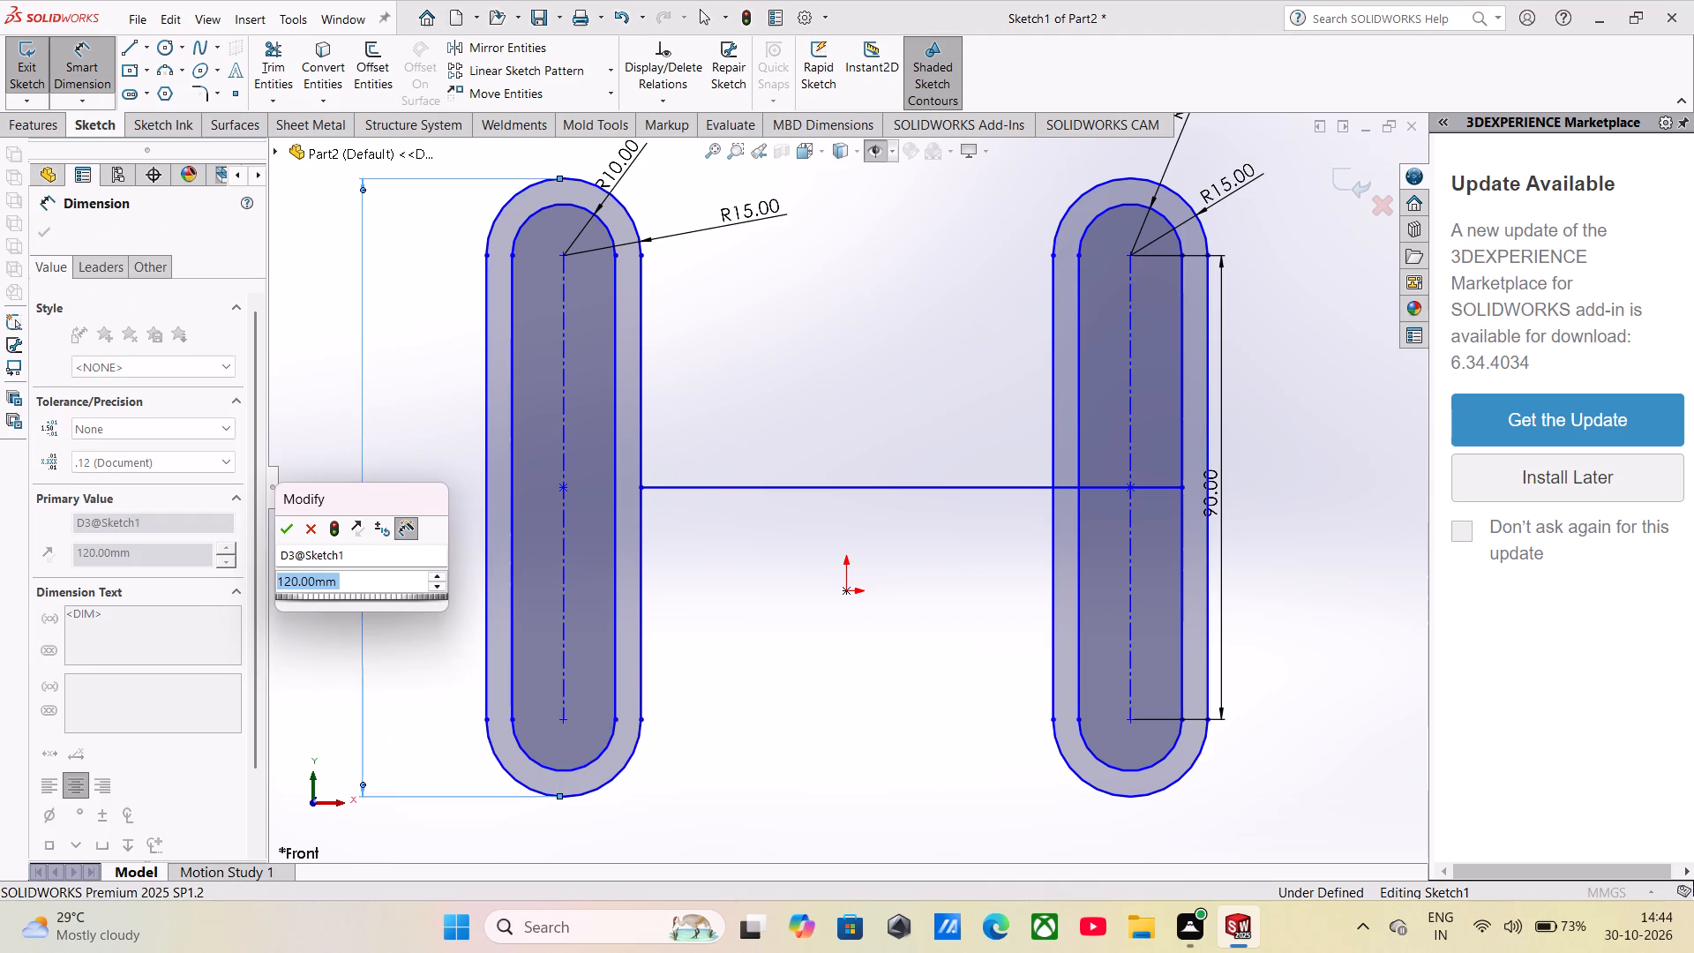
{"action": "type", "text": "90"}
{"action": "key", "text": "Return"}
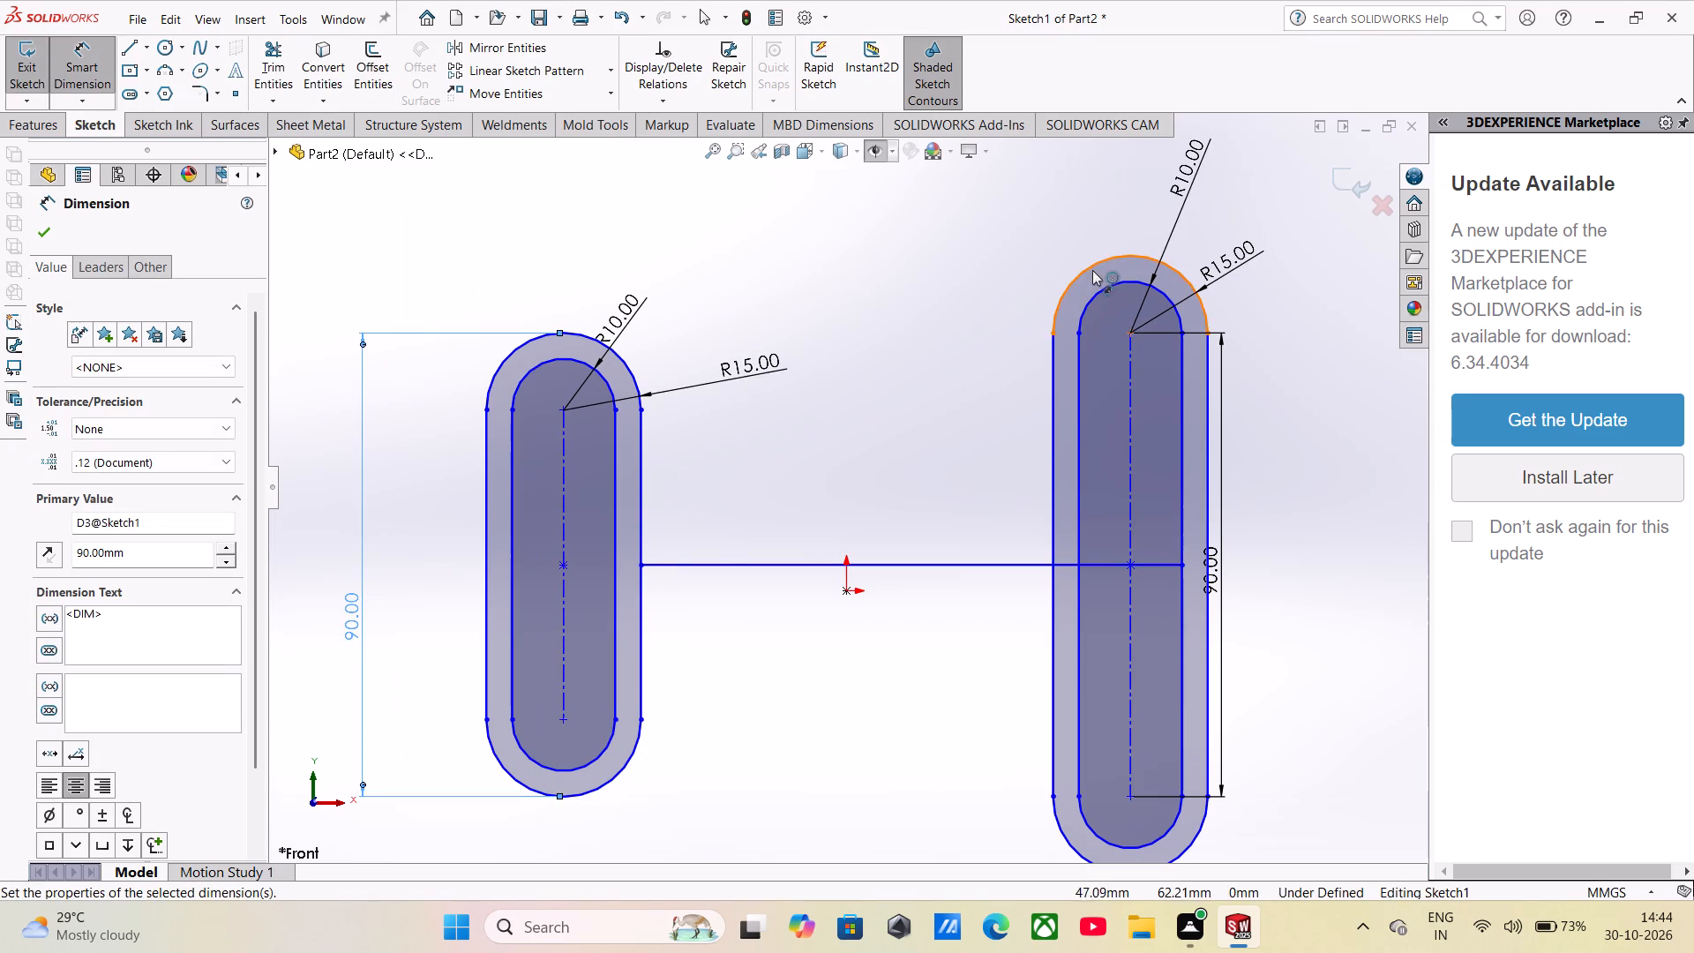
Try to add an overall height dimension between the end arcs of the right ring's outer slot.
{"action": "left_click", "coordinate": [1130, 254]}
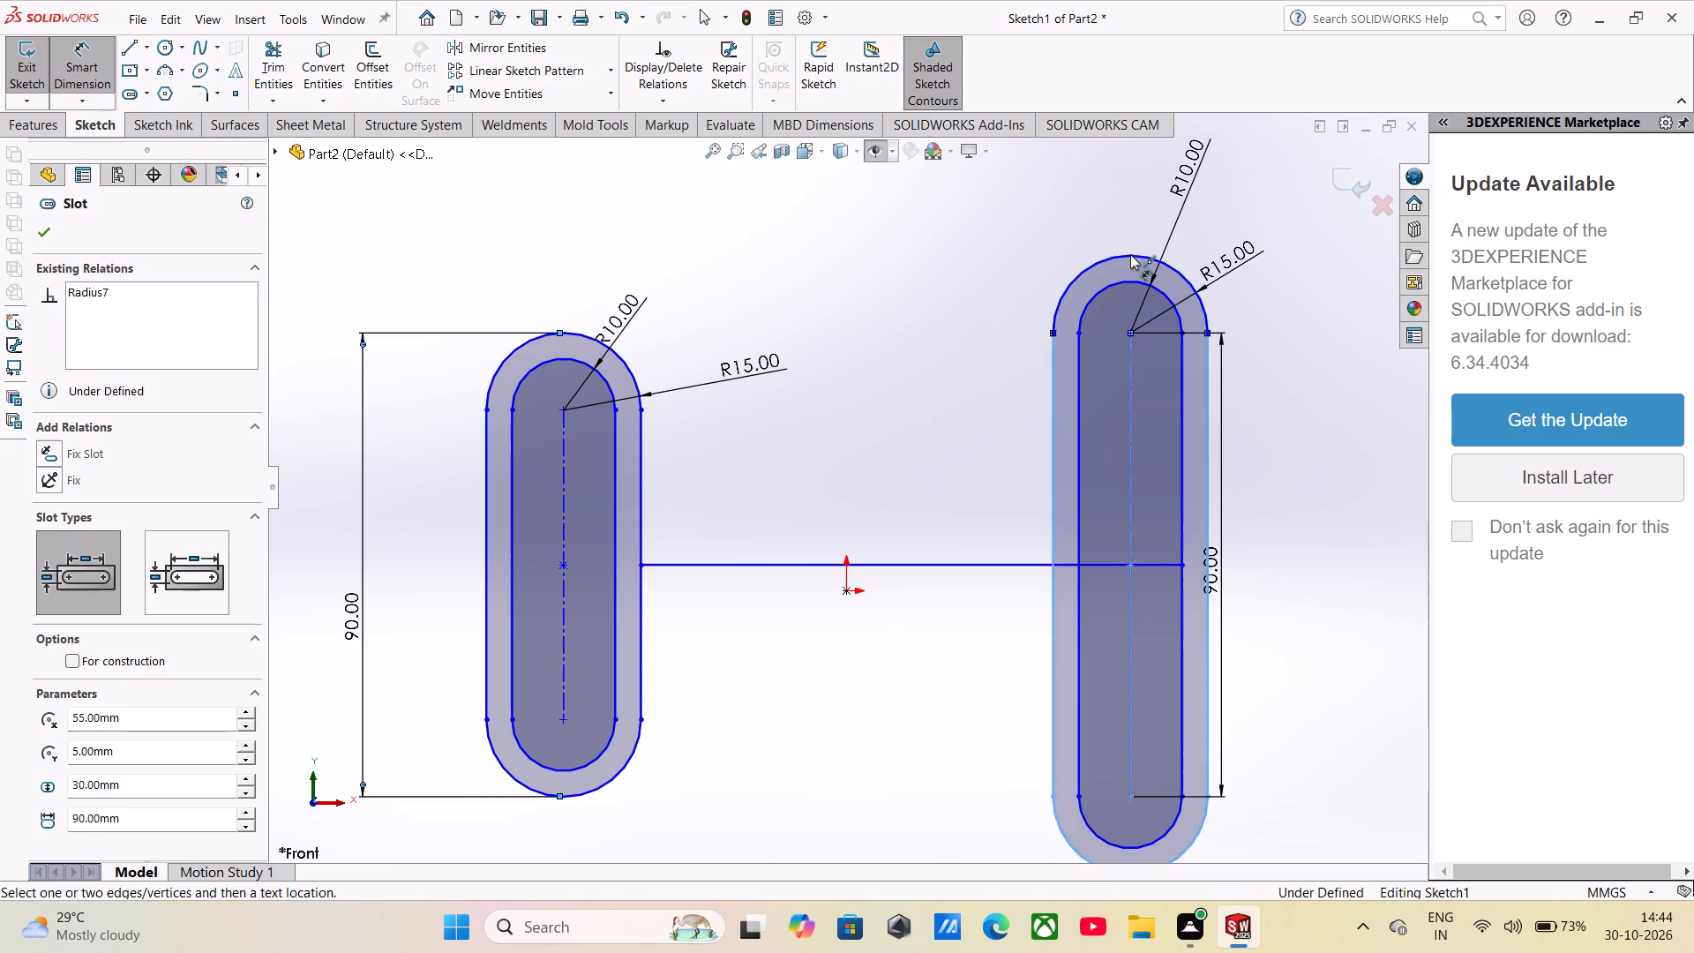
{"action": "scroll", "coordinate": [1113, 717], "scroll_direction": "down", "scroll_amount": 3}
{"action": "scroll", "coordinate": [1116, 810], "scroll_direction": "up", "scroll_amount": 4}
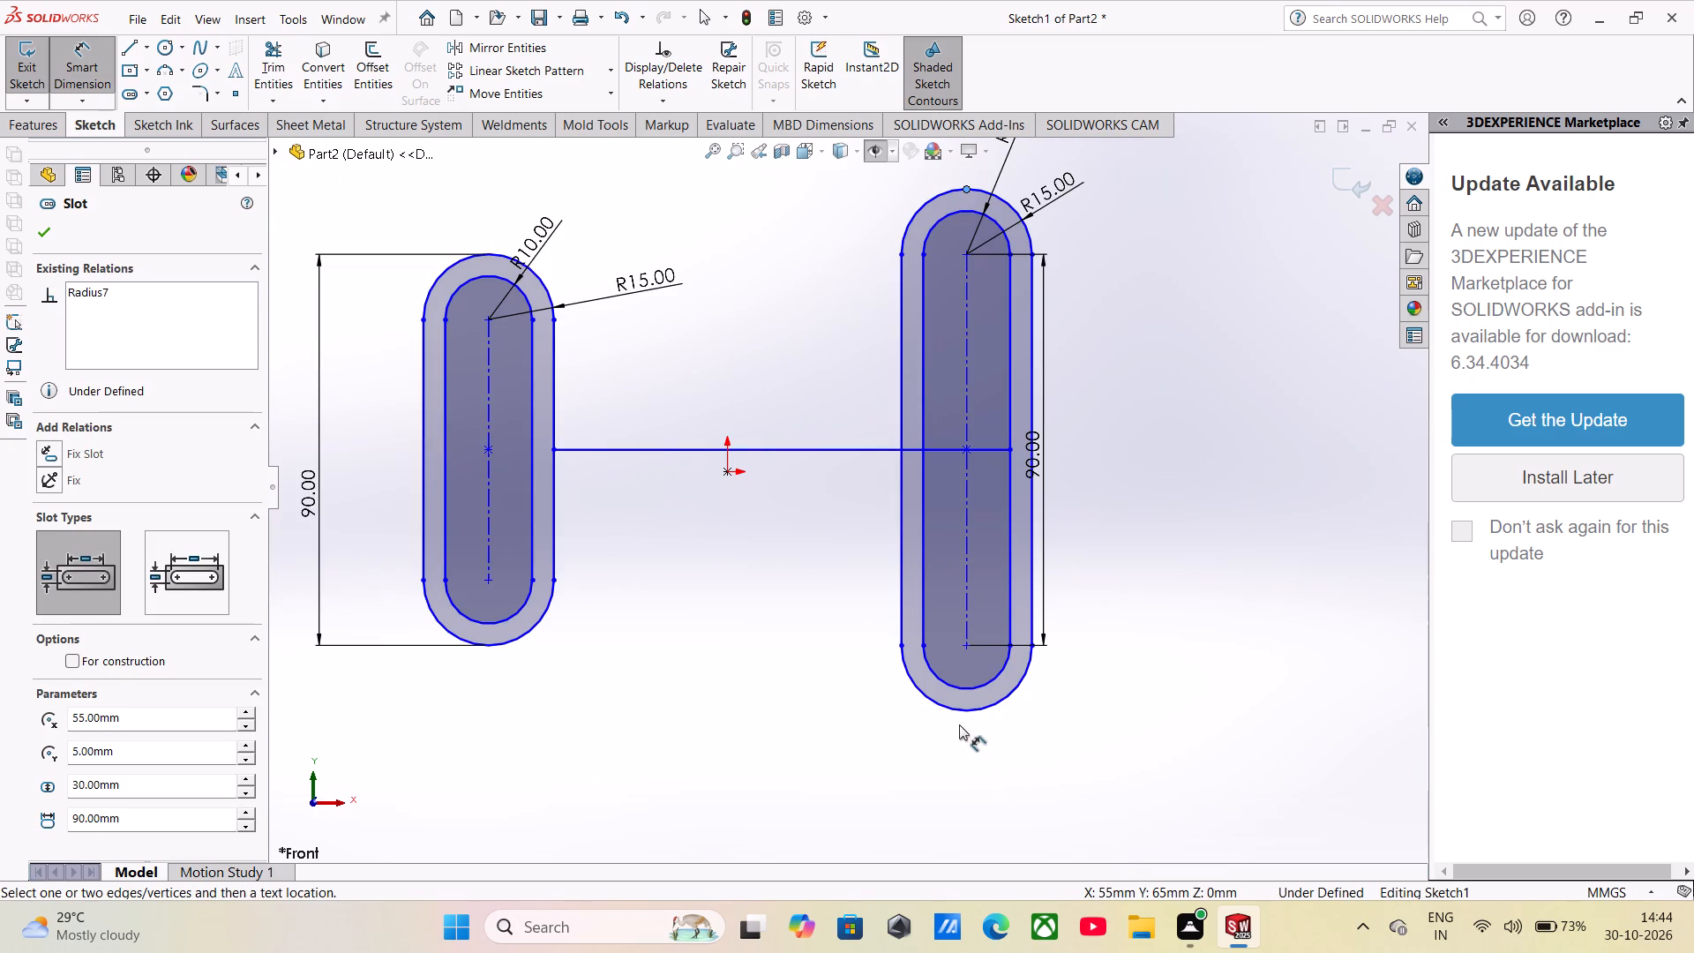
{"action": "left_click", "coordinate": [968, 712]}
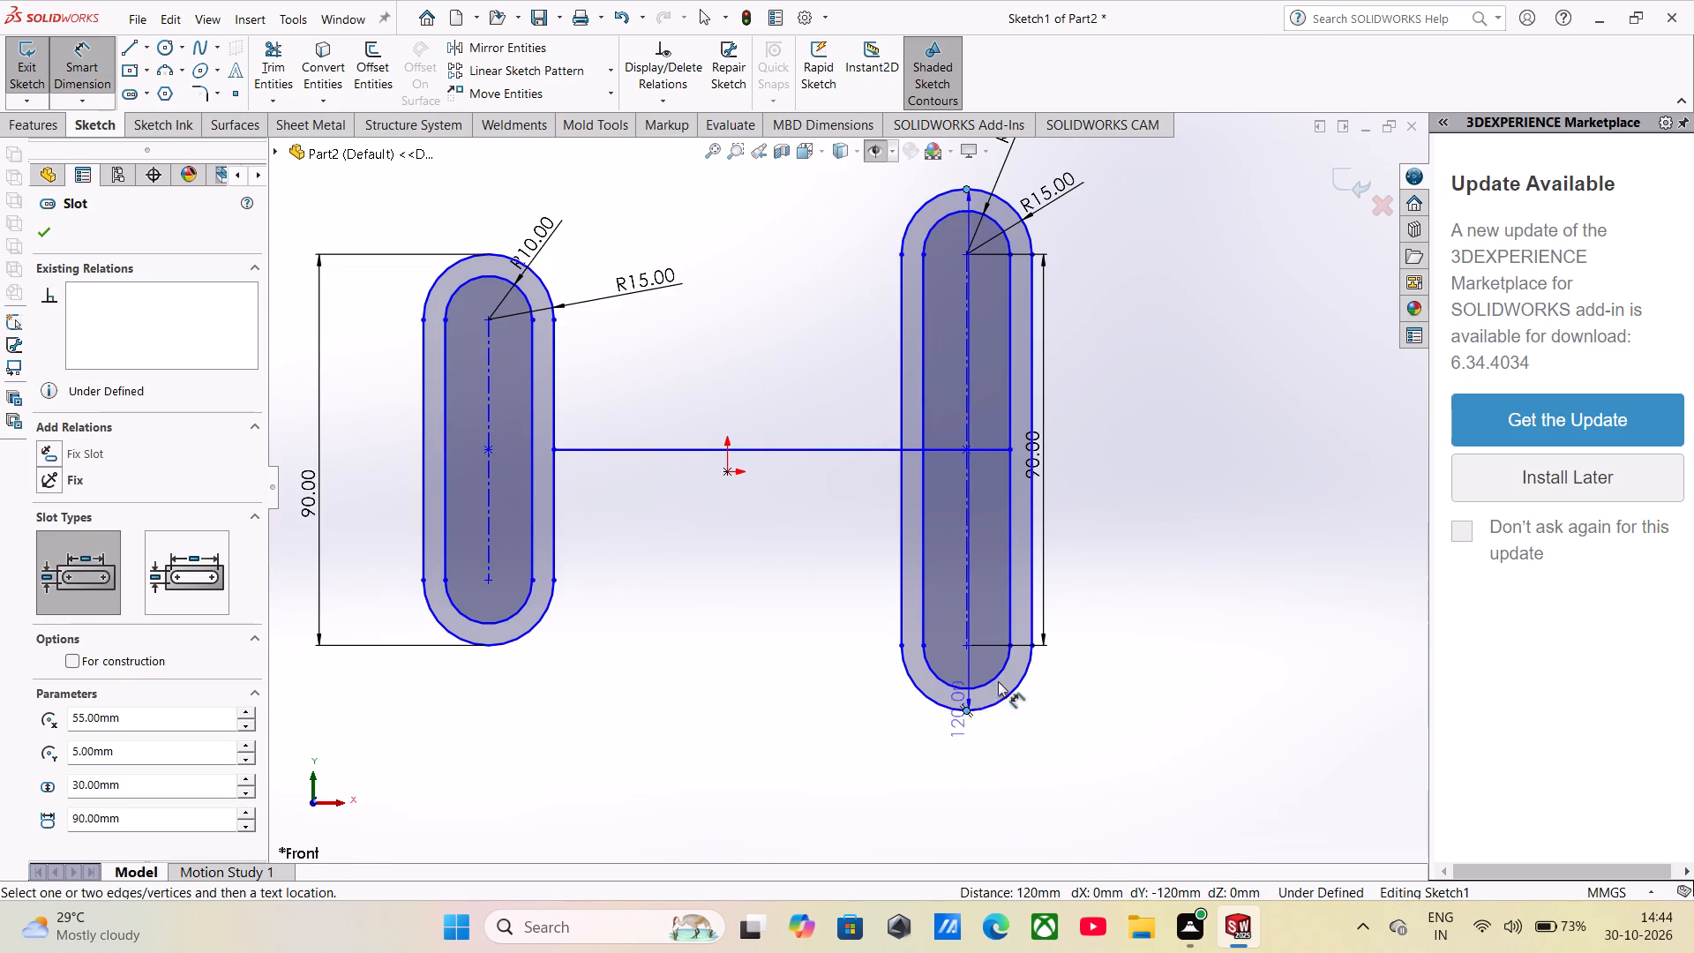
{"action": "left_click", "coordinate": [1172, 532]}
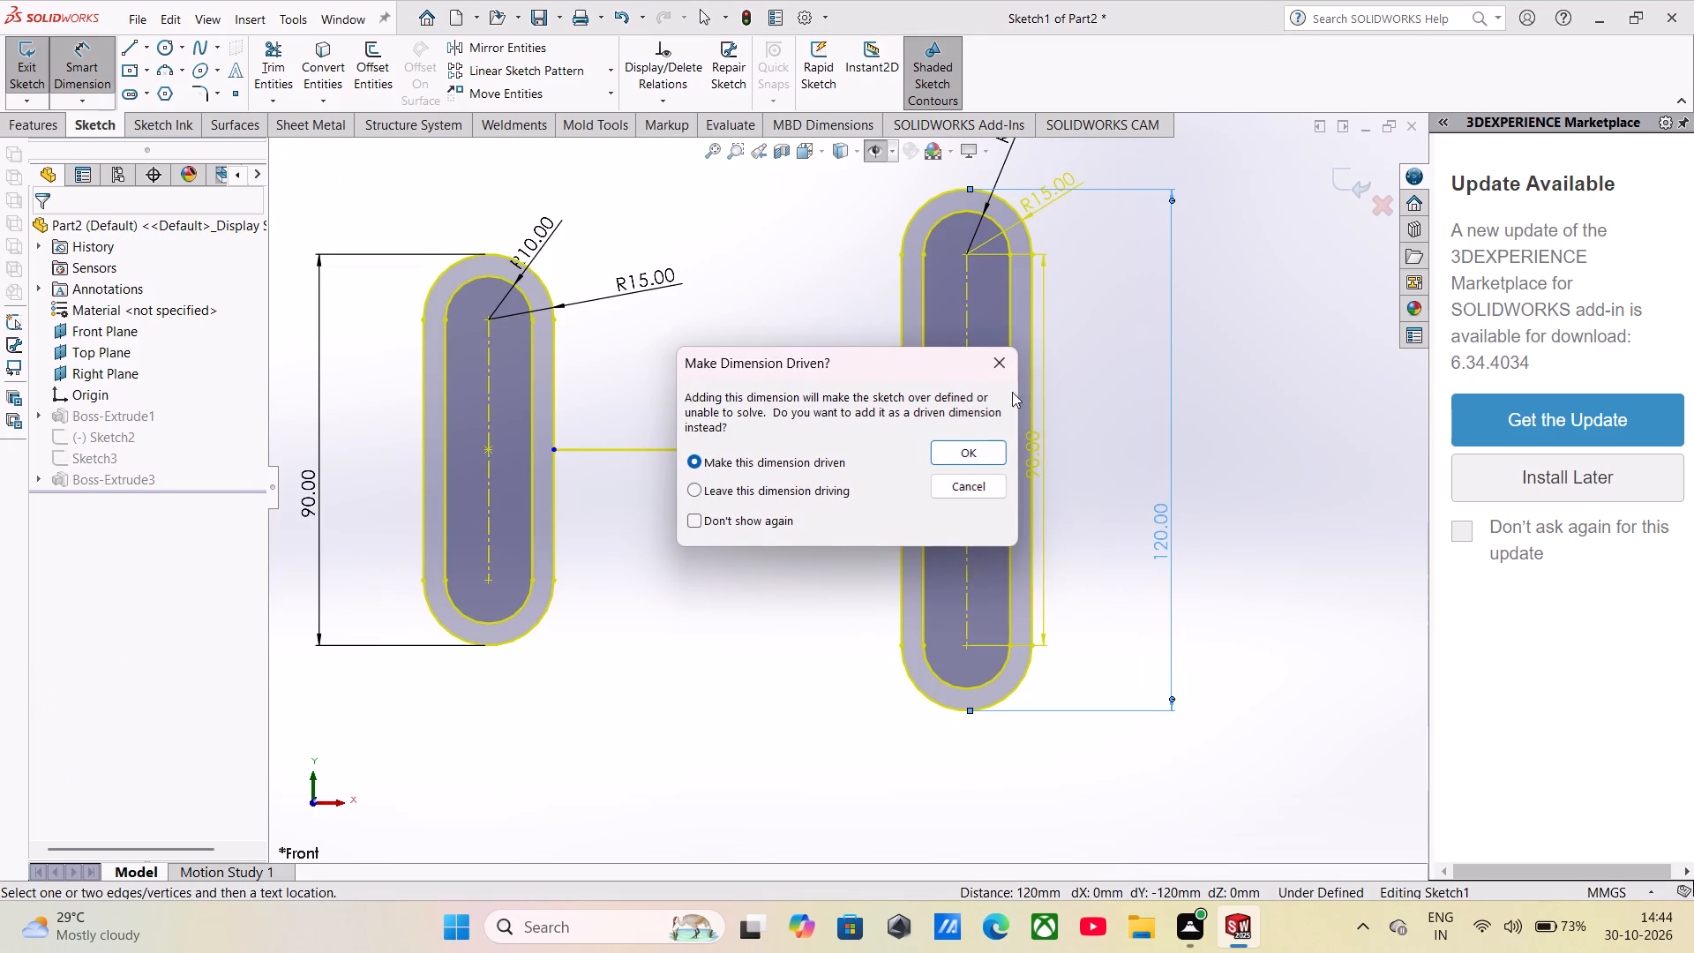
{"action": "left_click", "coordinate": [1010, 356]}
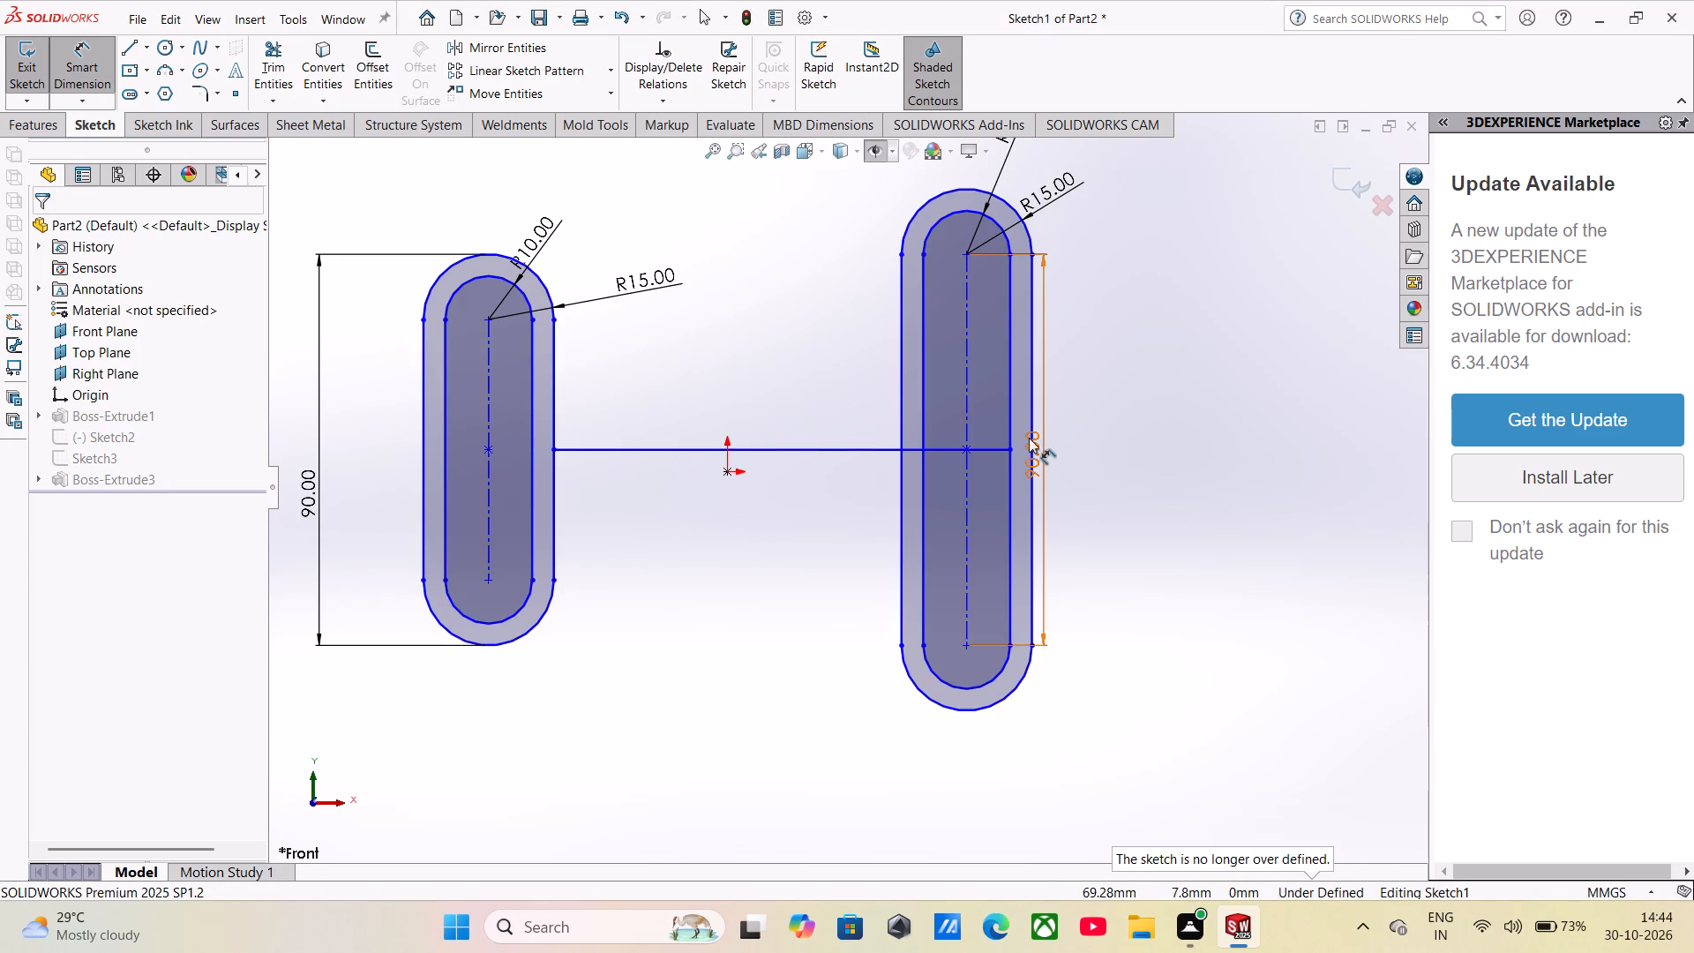
Replace the right ring's centre-to-centre length dimension with a 90 mm overall height across the outer slot's end arcs, and exit the sketch.
{"action": "left_click", "coordinate": [1036, 441]}
{"action": "key", "text": "Delete"}
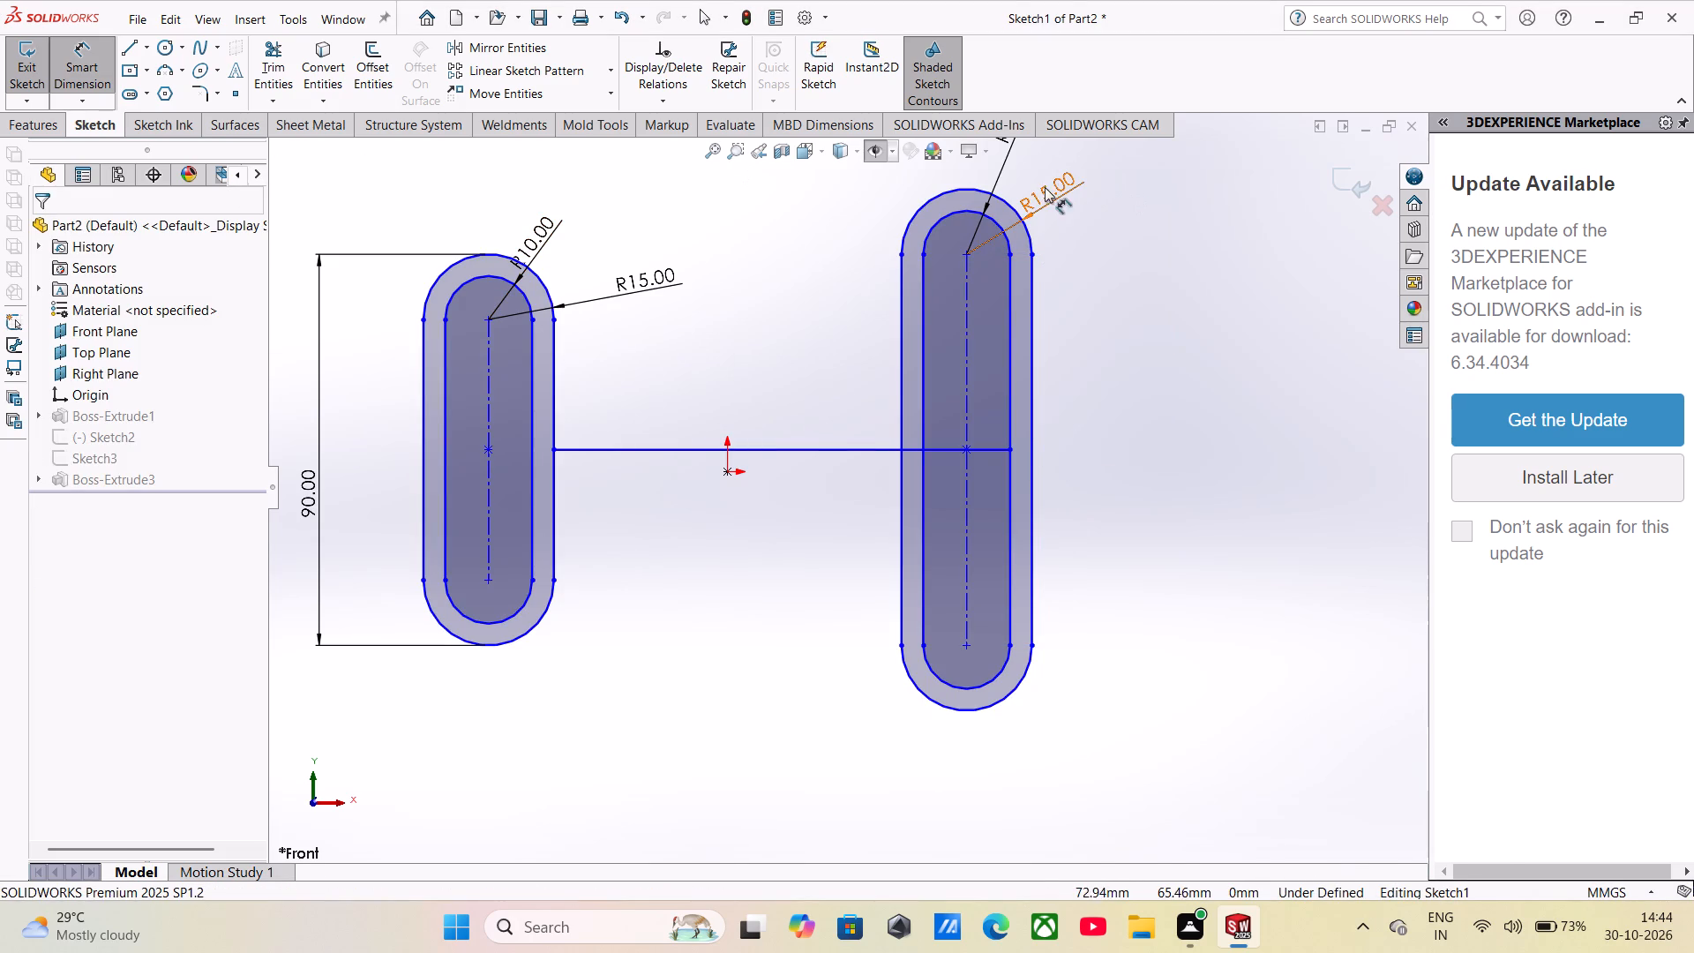
{"action": "left_click", "coordinate": [967, 190]}
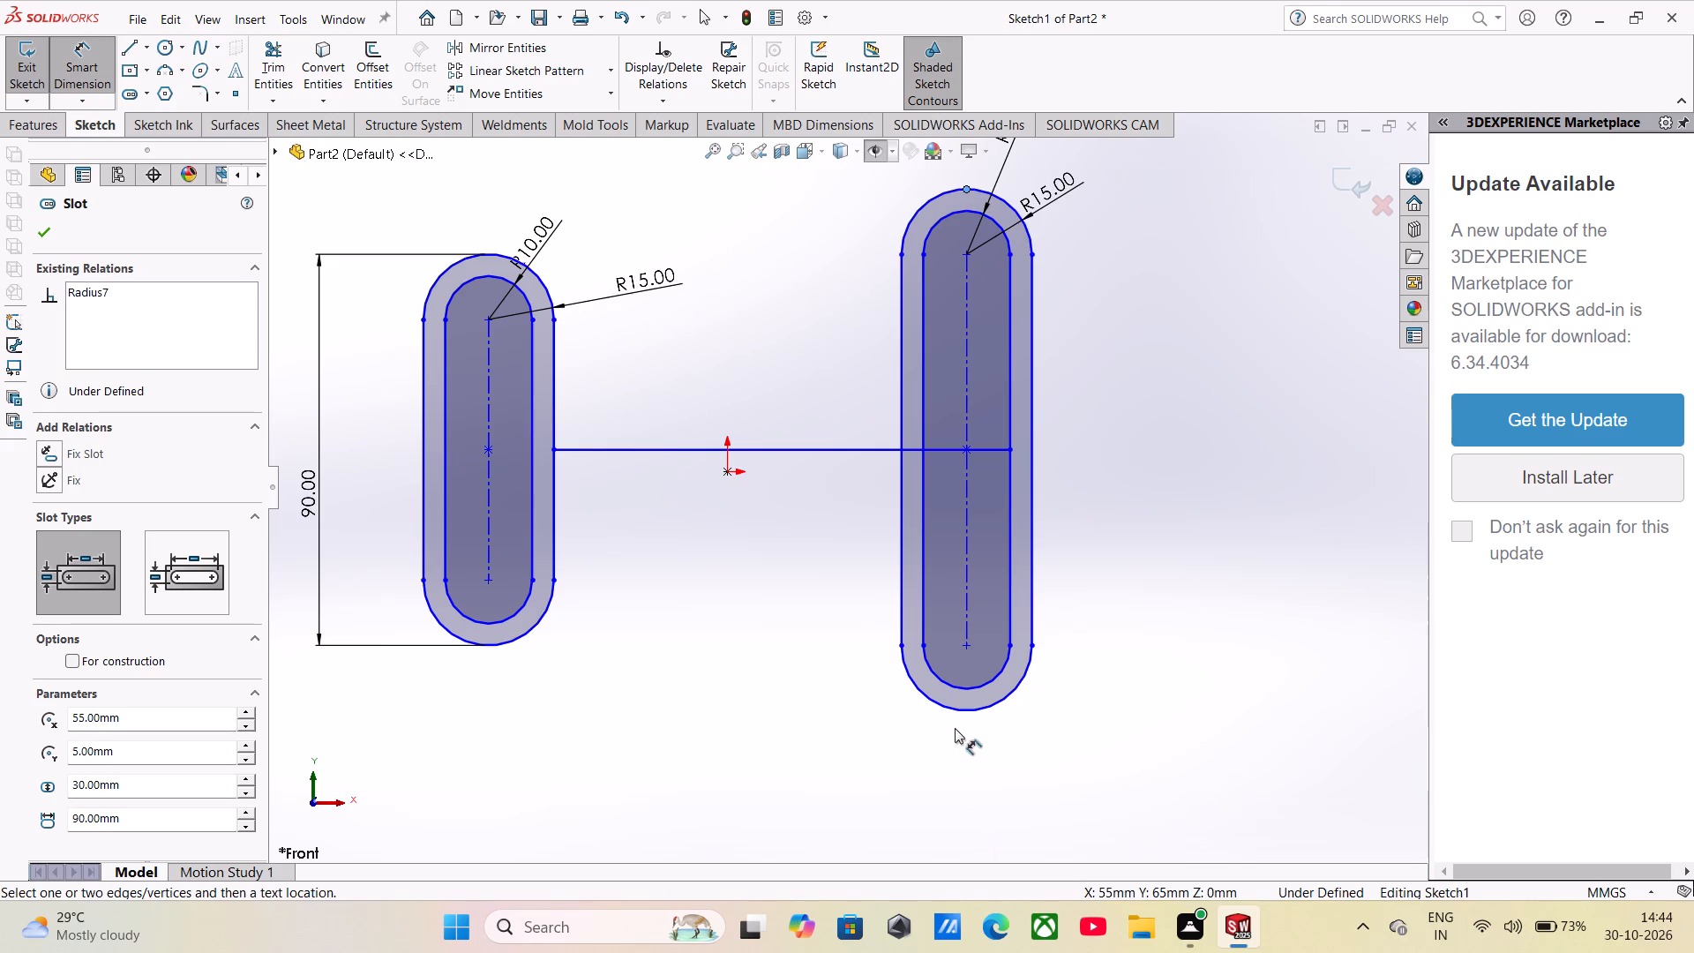
{"action": "left_click", "coordinate": [967, 711]}
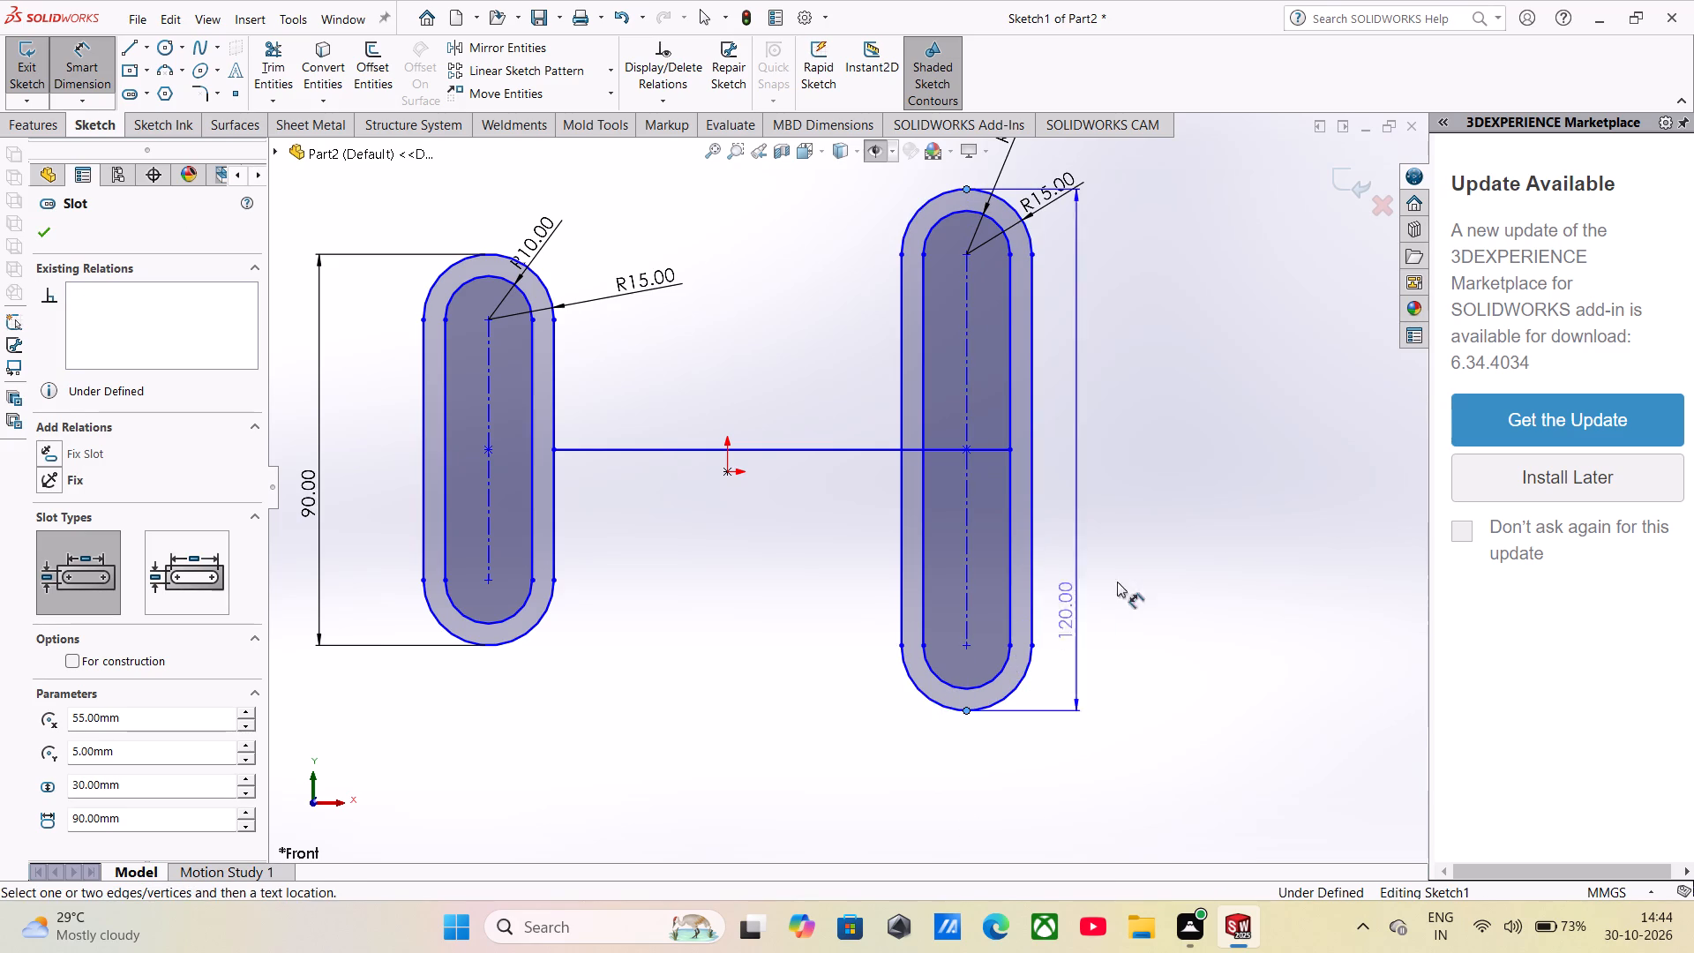
{"action": "left_click", "coordinate": [1181, 524]}
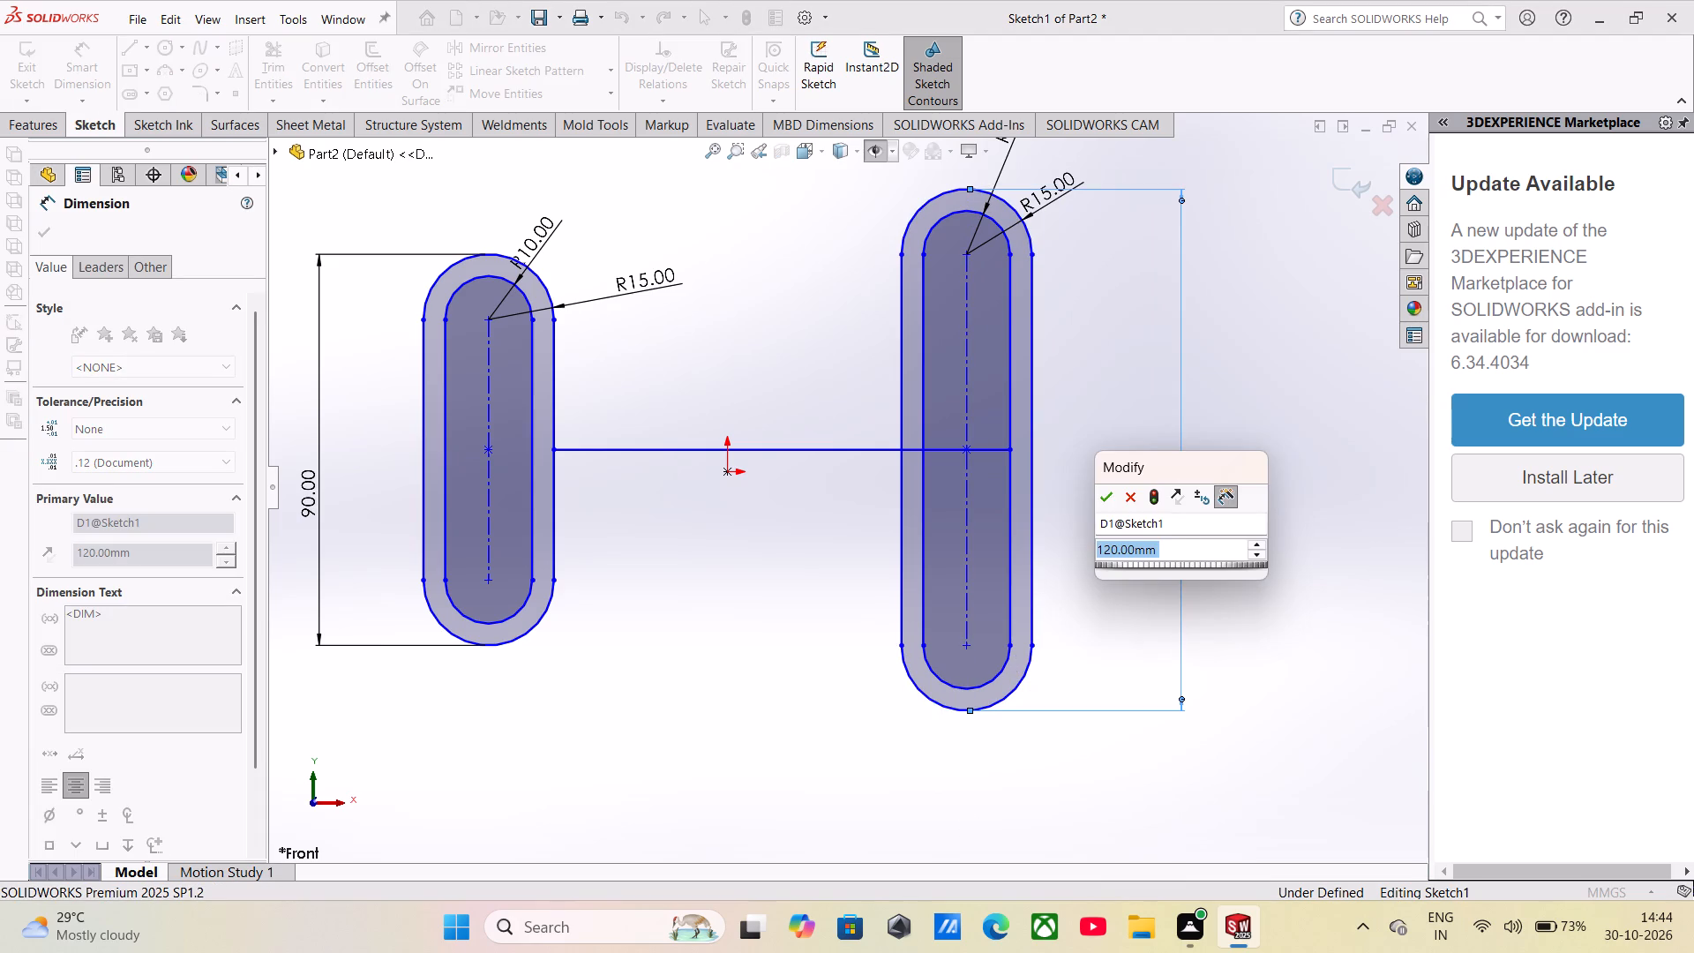
{"action": "type", "text": "90"}
{"action": "key", "text": "Return"}
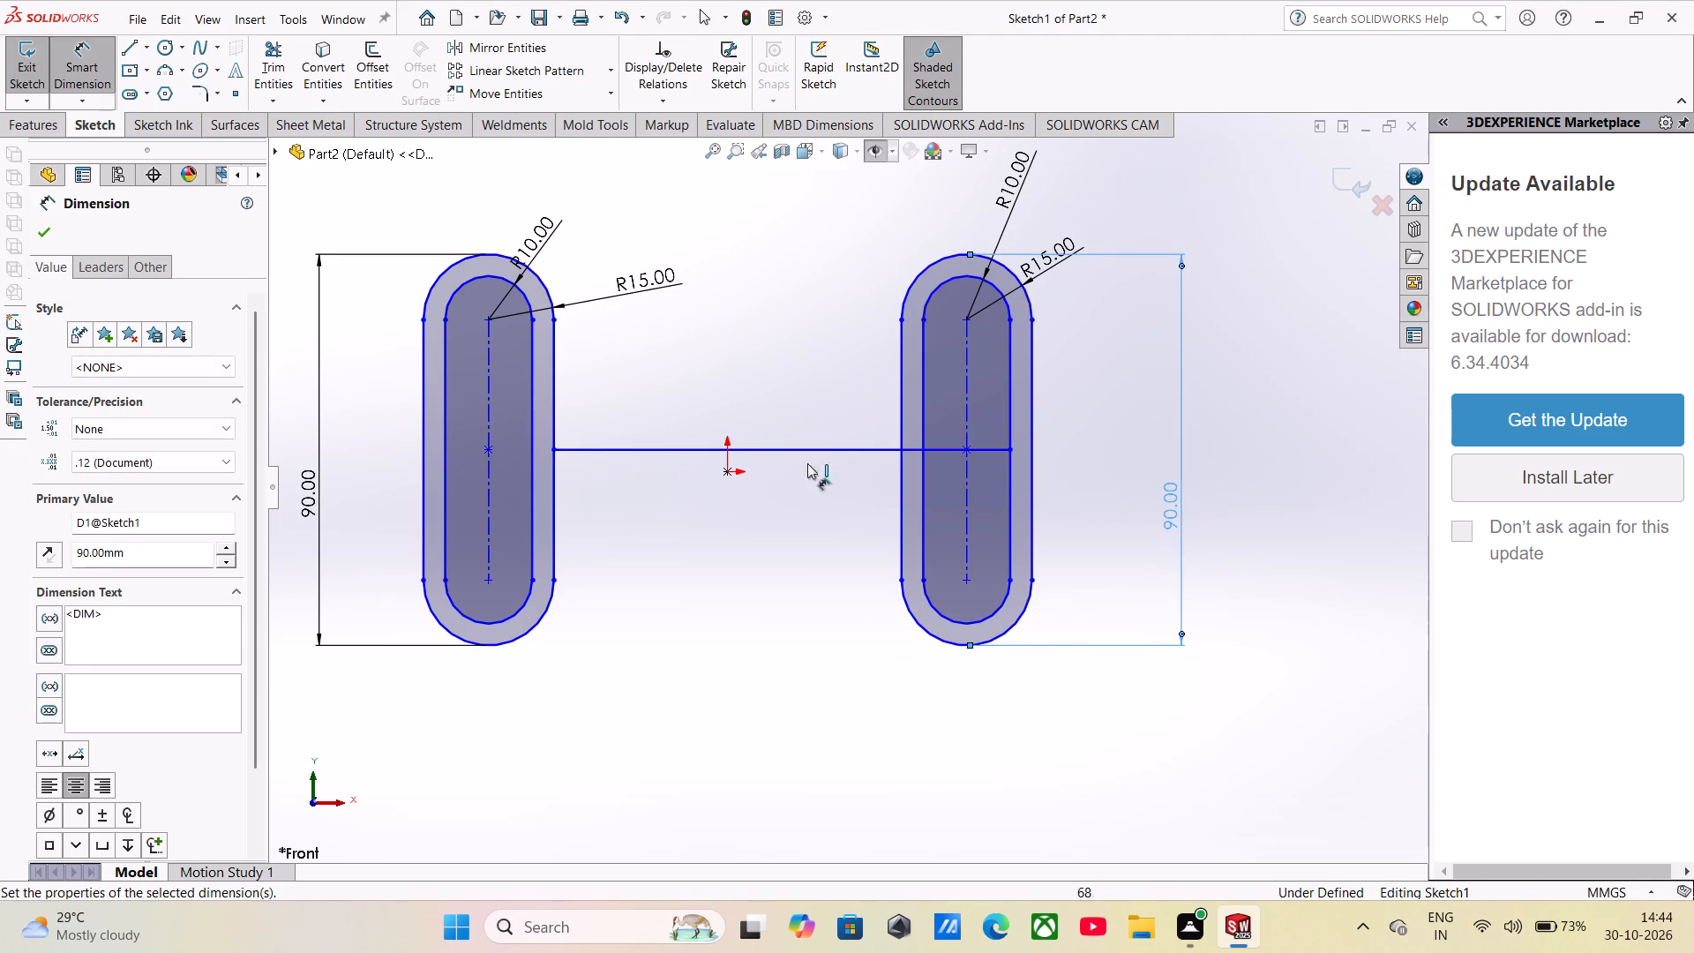
{"action": "left_click", "coordinate": [39, 223]}
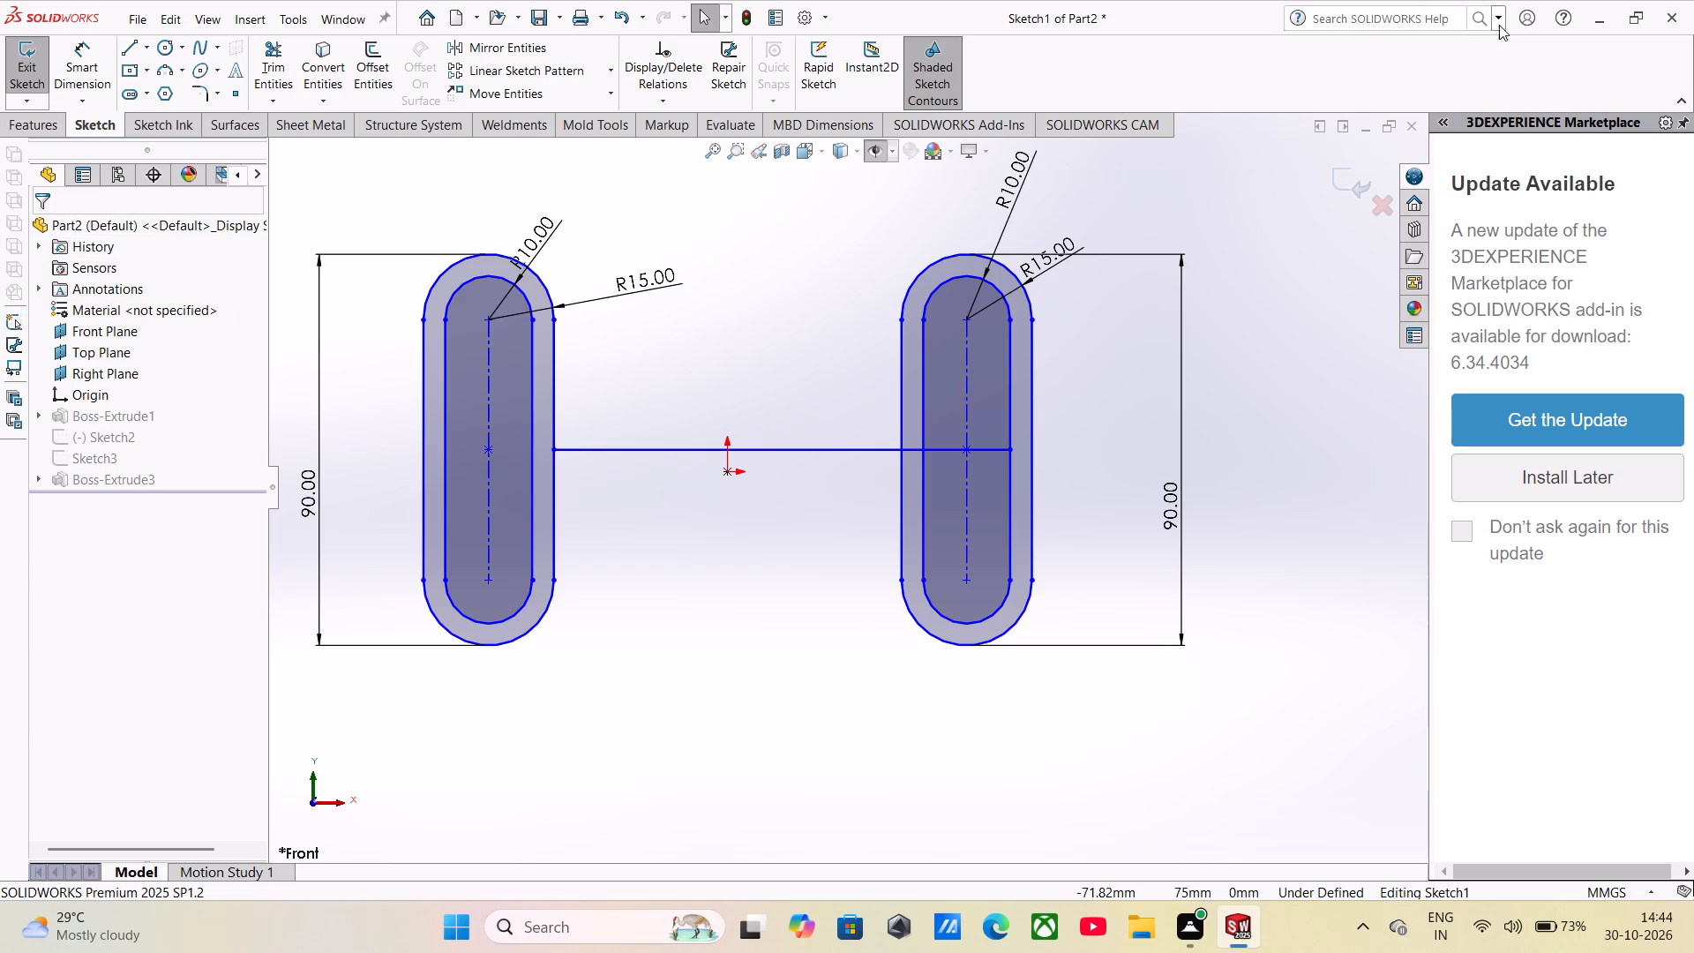
{"action": "left_click", "coordinate": [1358, 191]}
Delete the web extrusion Boss-Extrude3 that joins the two rings.
{"action": "middle_click_drag", "start_coordinate": [1250, 304], "coordinate": [1244, 305]}
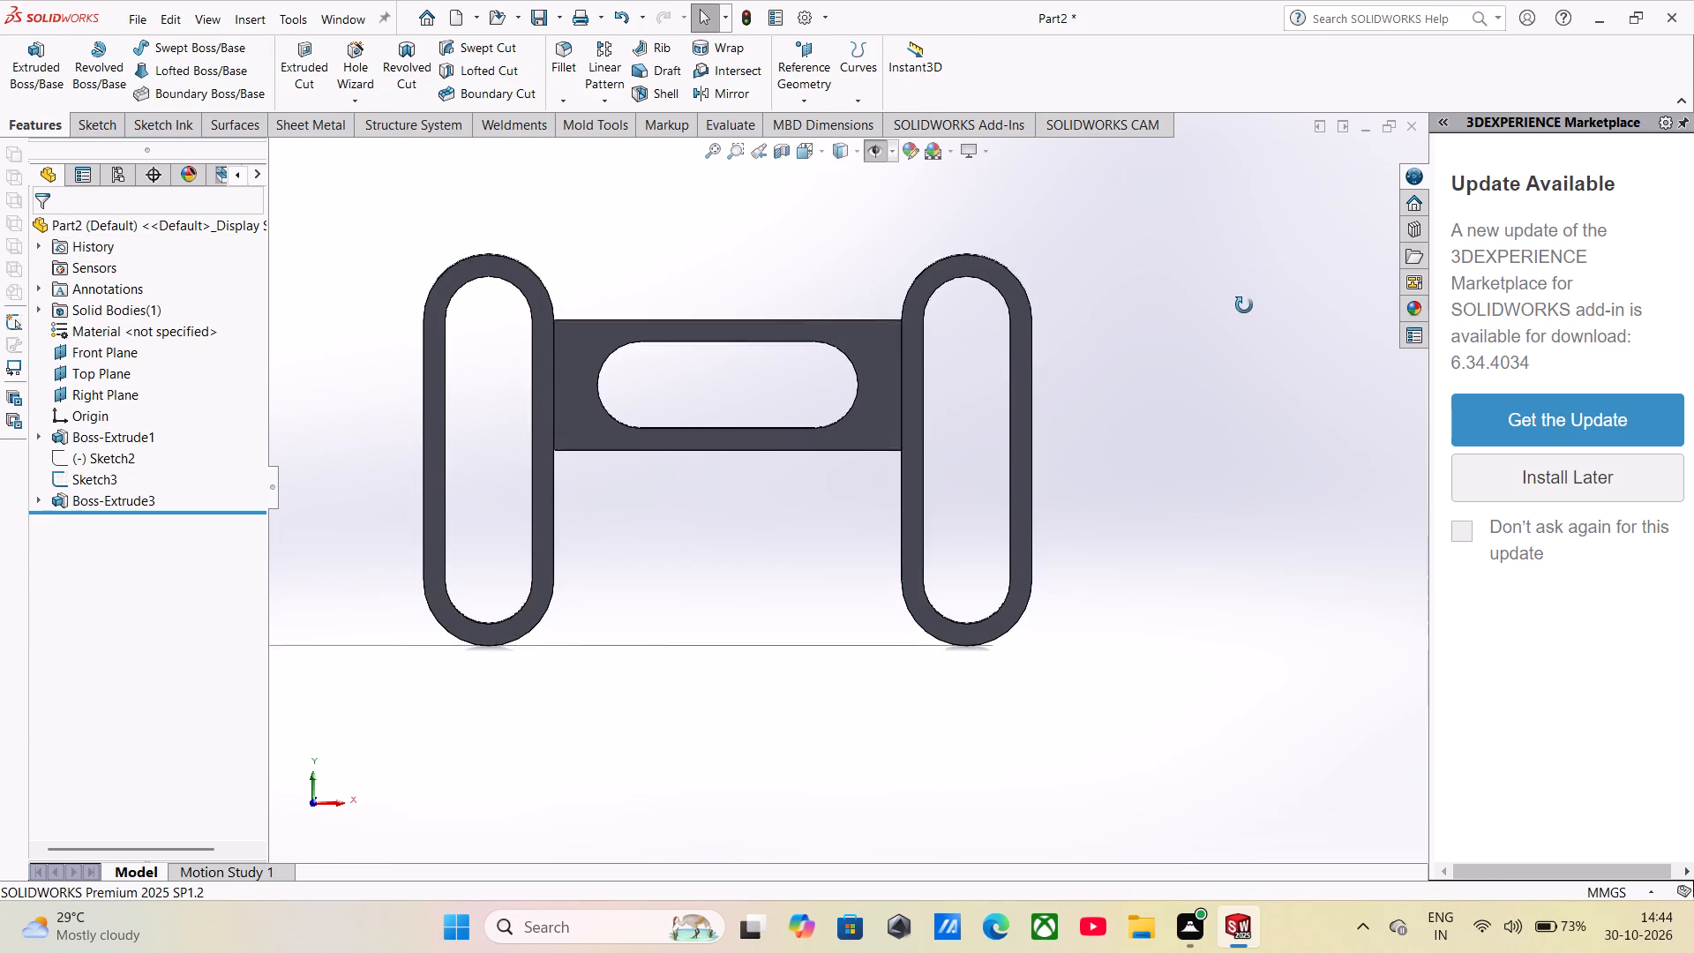
{"action": "middle_click_drag", "start_coordinate": [1244, 305], "coordinate": [1223, 358]}
{"action": "right_click", "coordinate": [793, 321]}
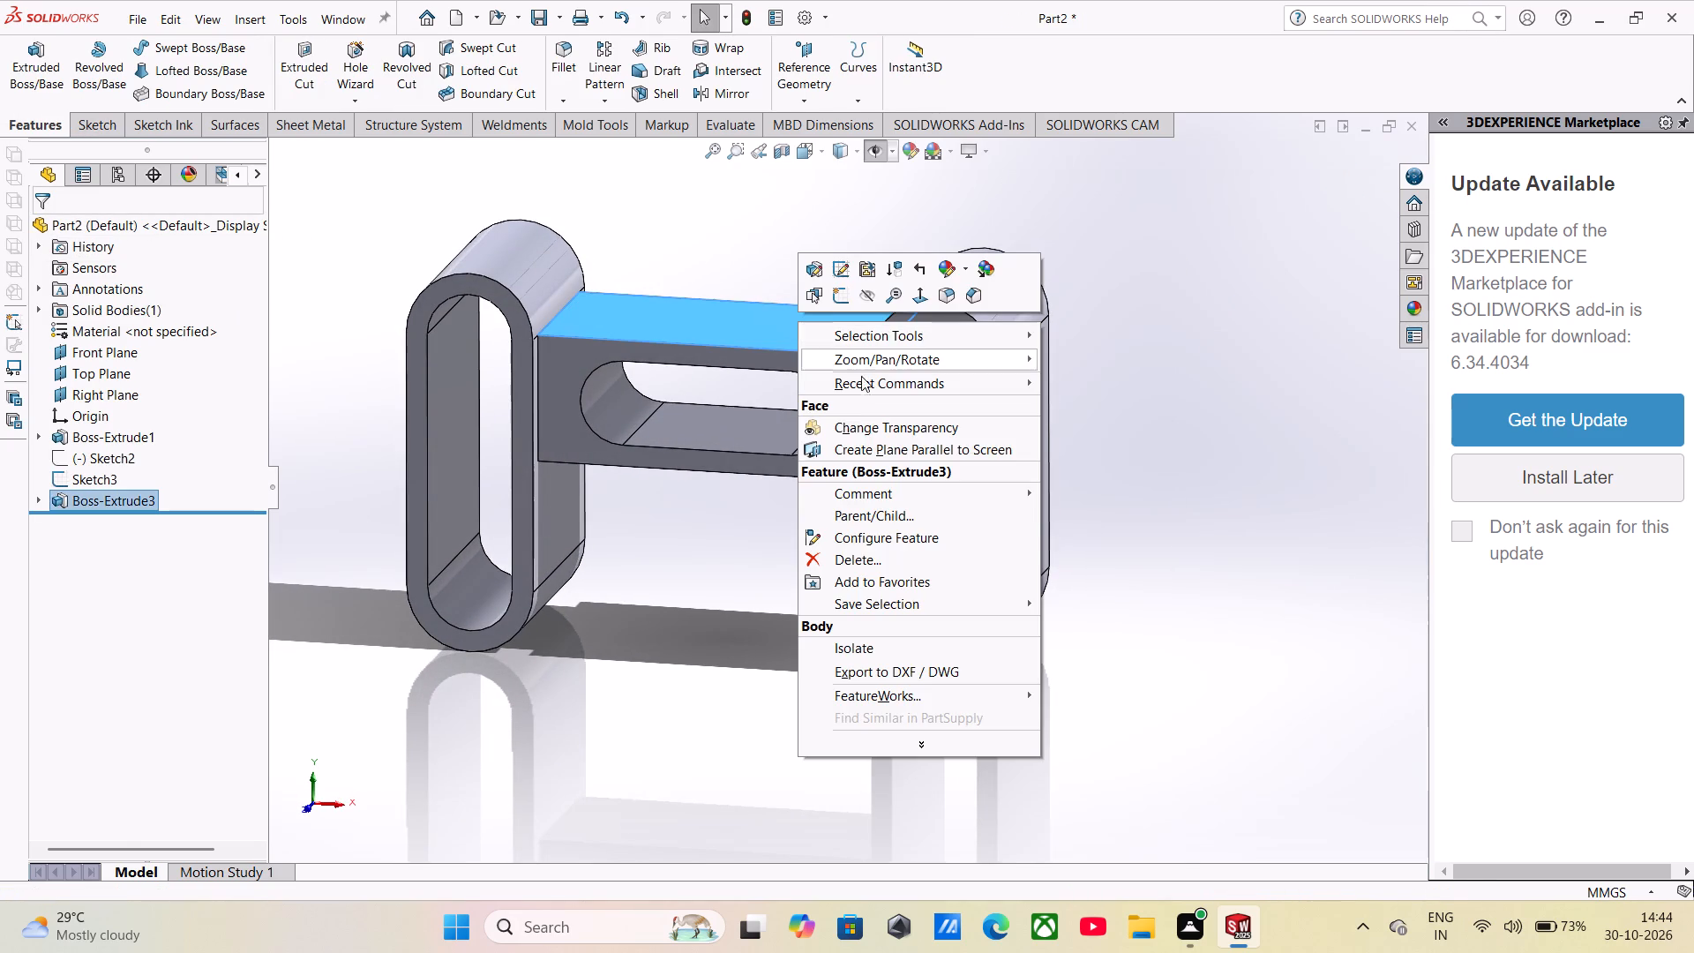
{"action": "left_click", "coordinate": [851, 554]}
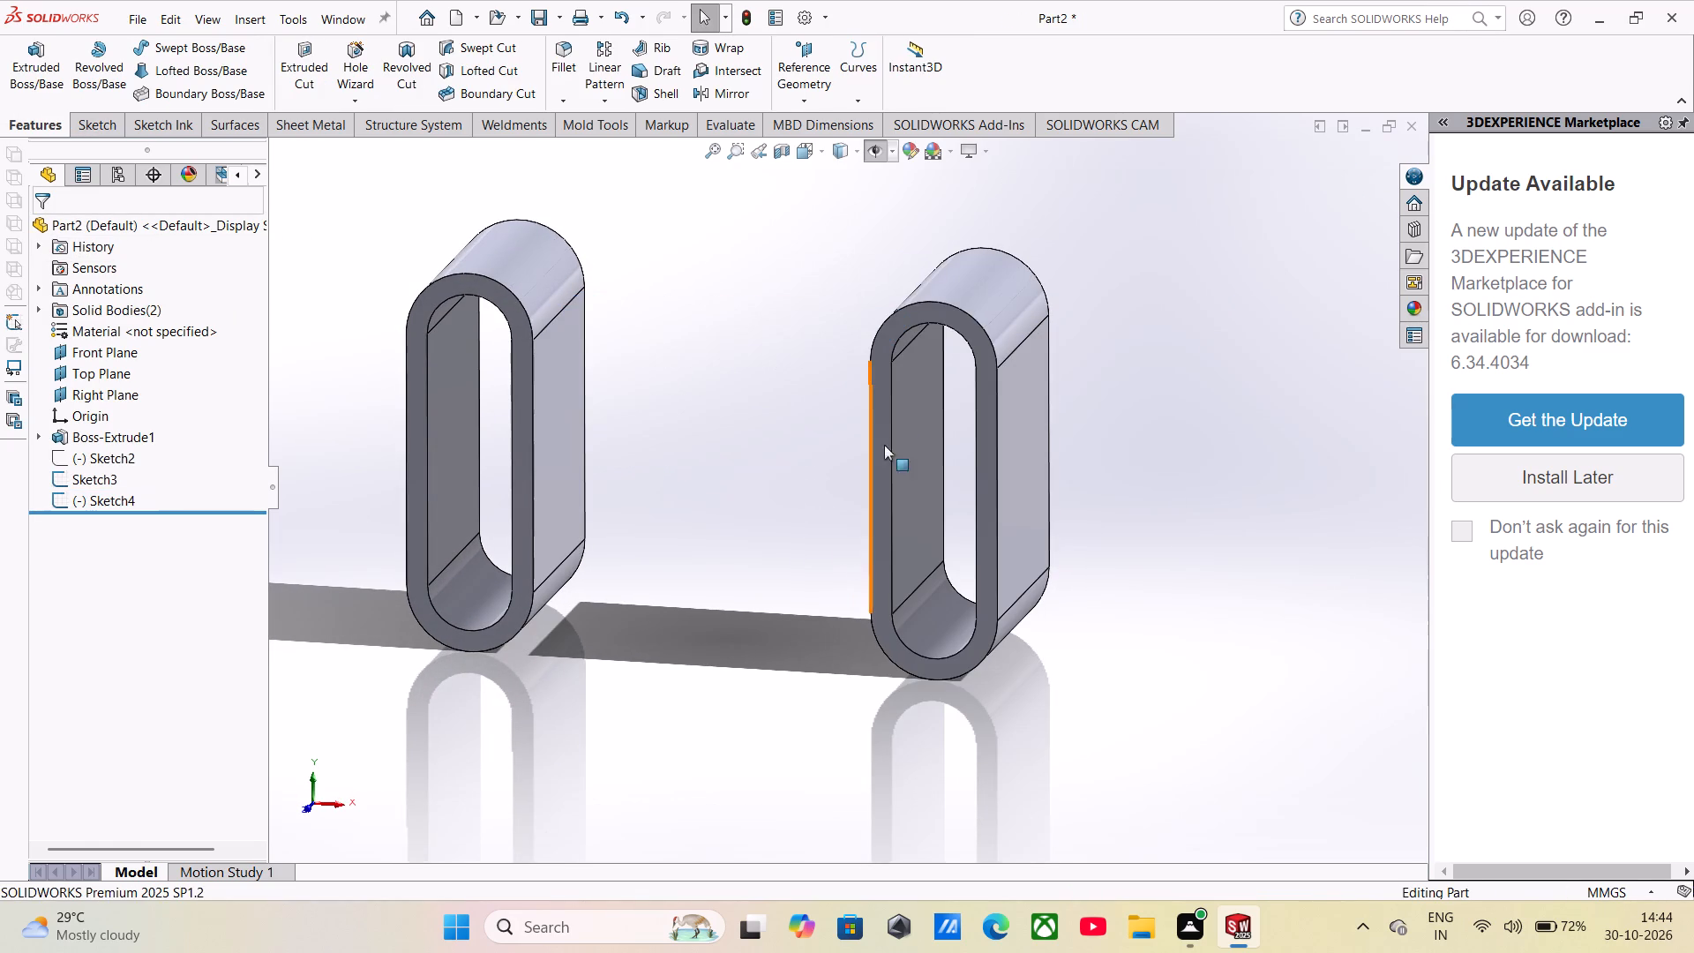
Turn on the display of hidden items and hide the old web sketch, Sketch4.
{"action": "left_click", "coordinate": [884, 145]}
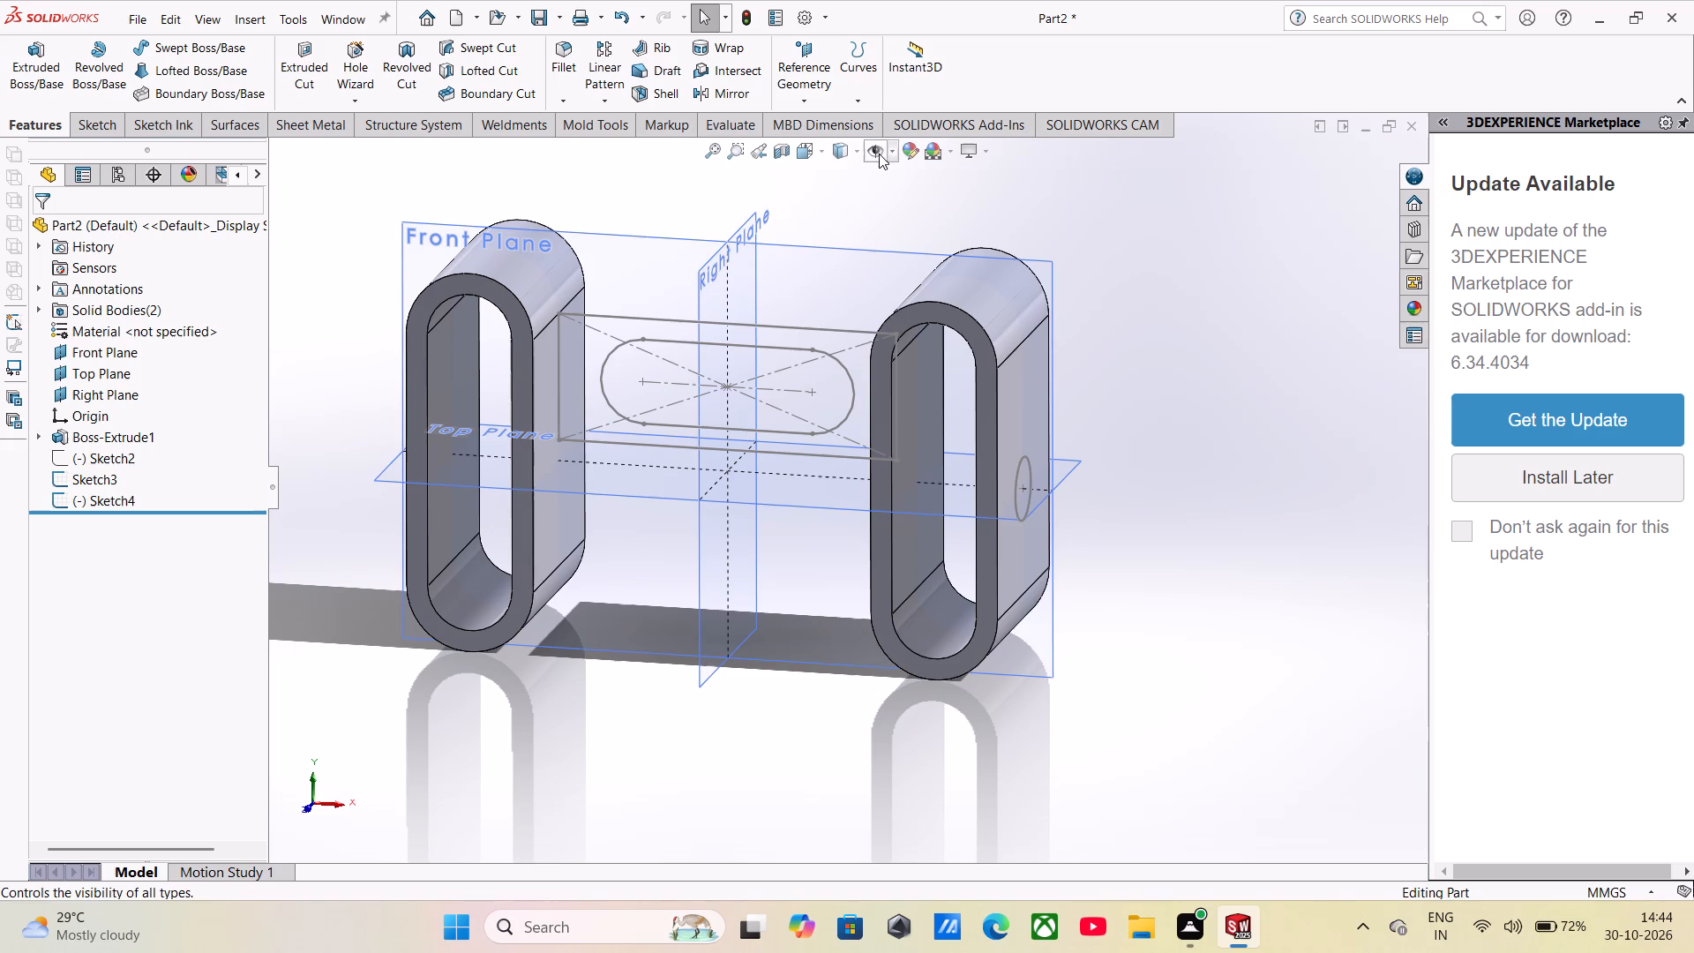
{"action": "right_click", "coordinate": [853, 332]}
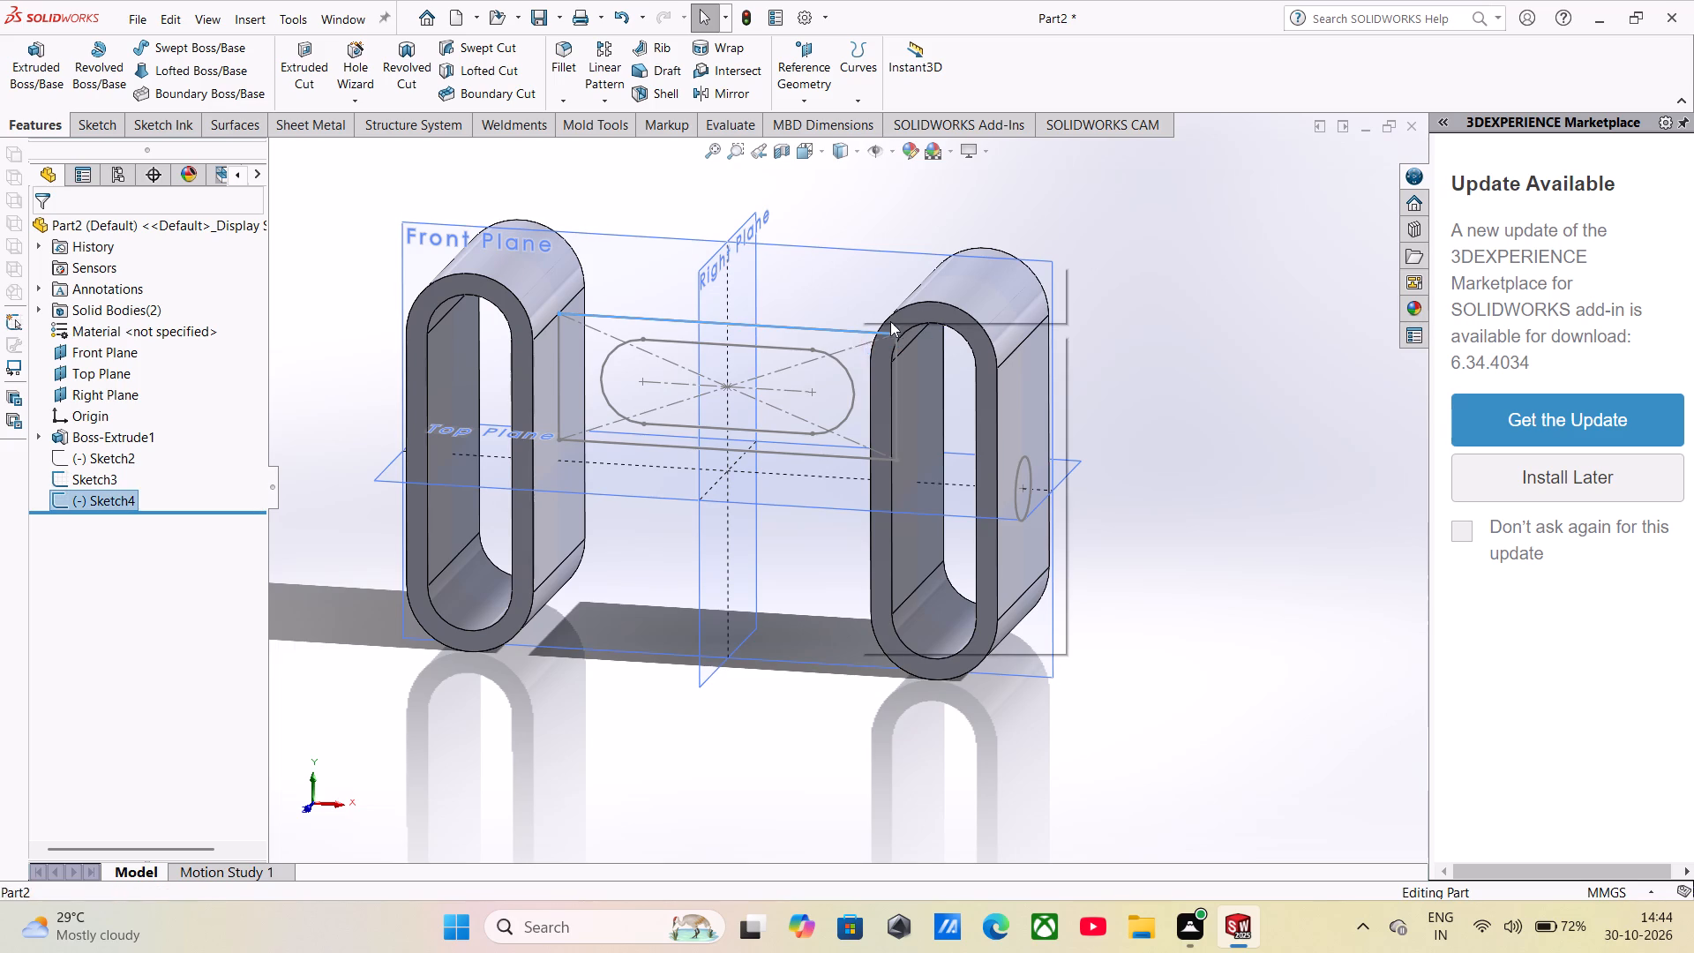
{"action": "left_click", "coordinate": [896, 319]}
Start a new sketch on the Front Plane with planes and other reference items hidden from view.
{"action": "left_click", "coordinate": [897, 276]}
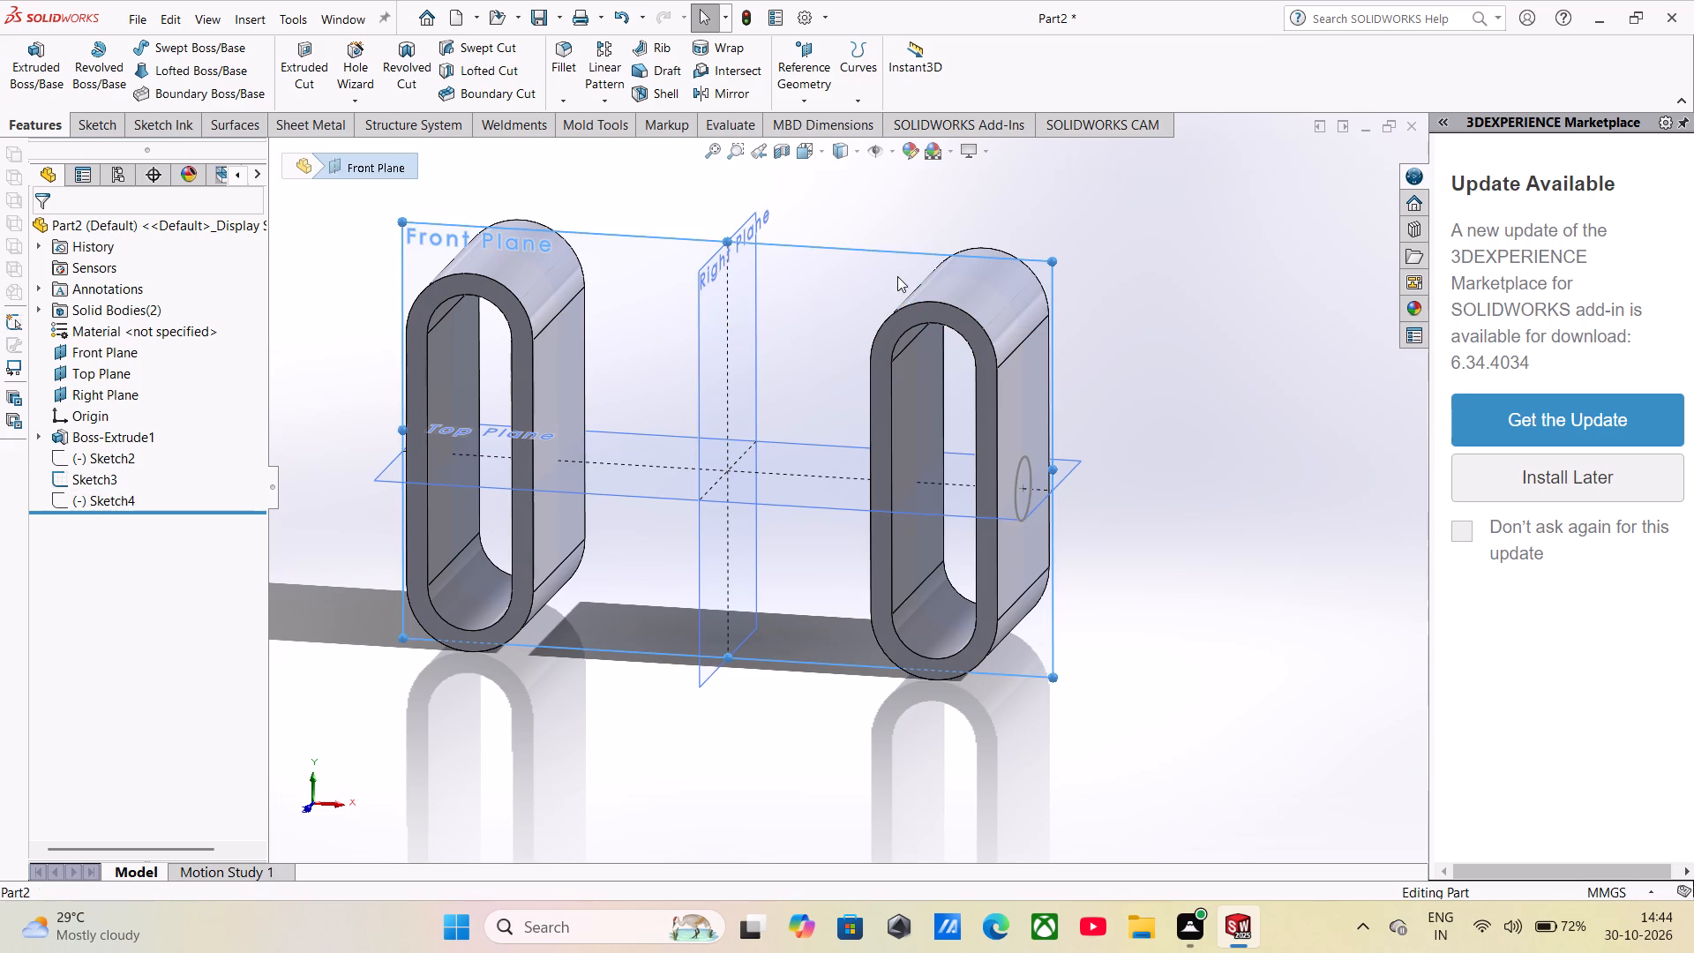
{"action": "left_click", "coordinate": [984, 218]}
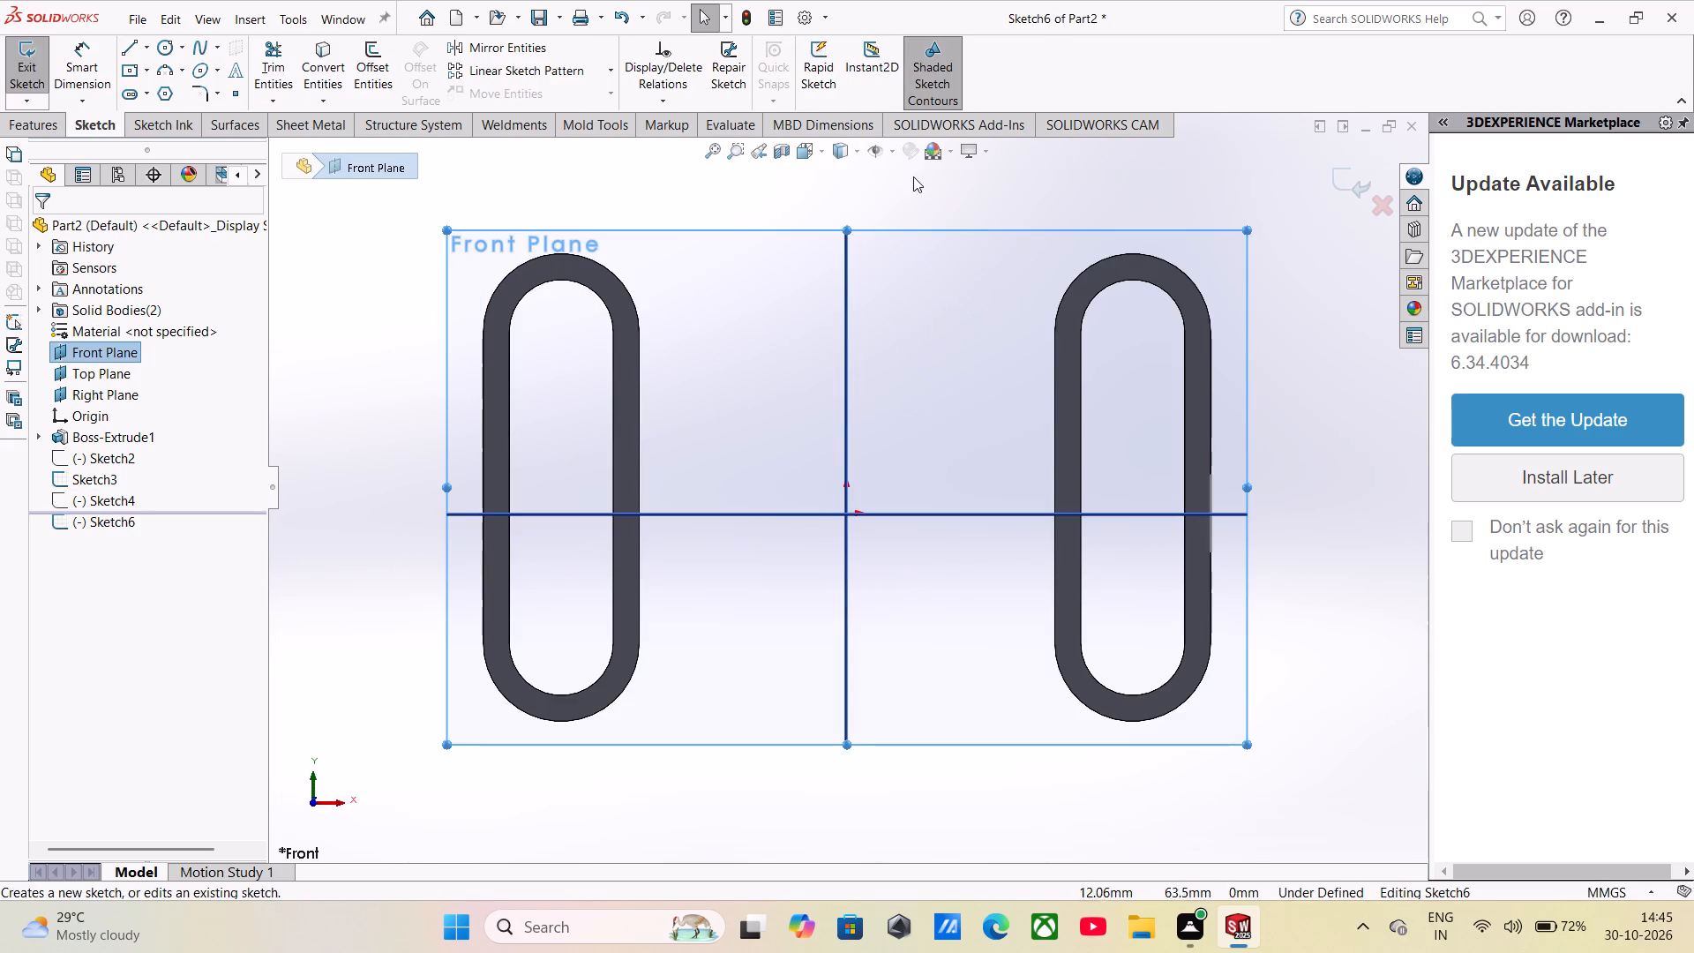
{"action": "left_click", "coordinate": [881, 155]}
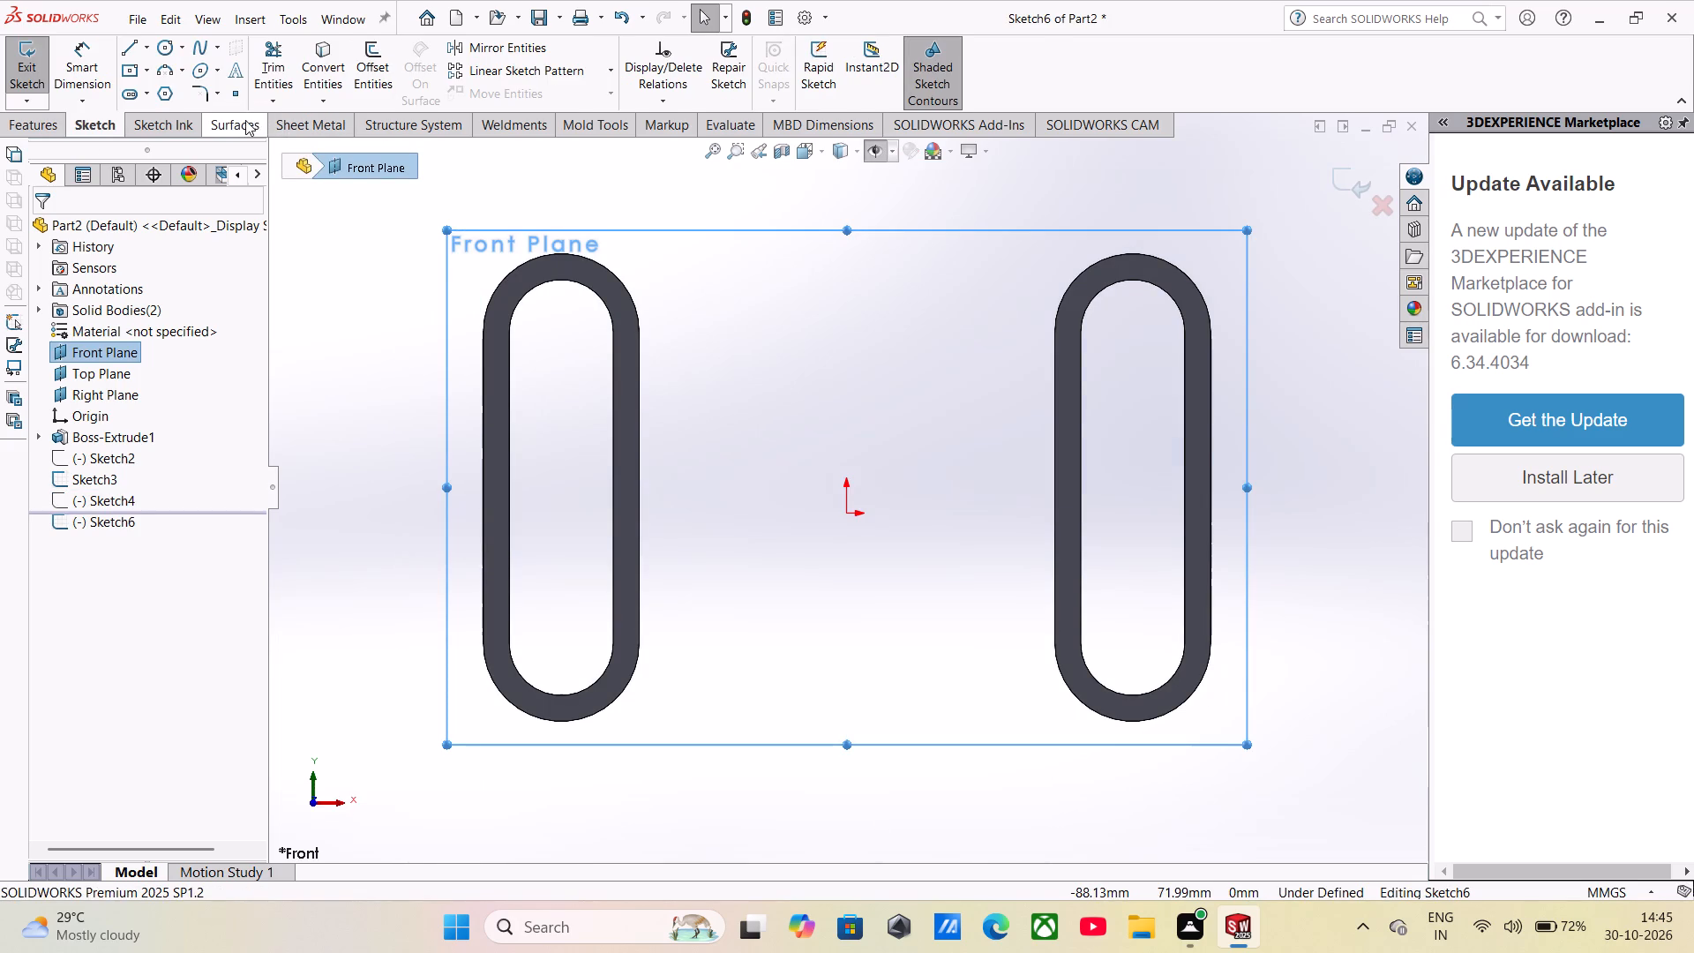
Draw a horizontal line about 80 mm long joining the midpoints of the two rings' facing straight edges.
{"action": "left_click", "coordinate": [133, 51]}
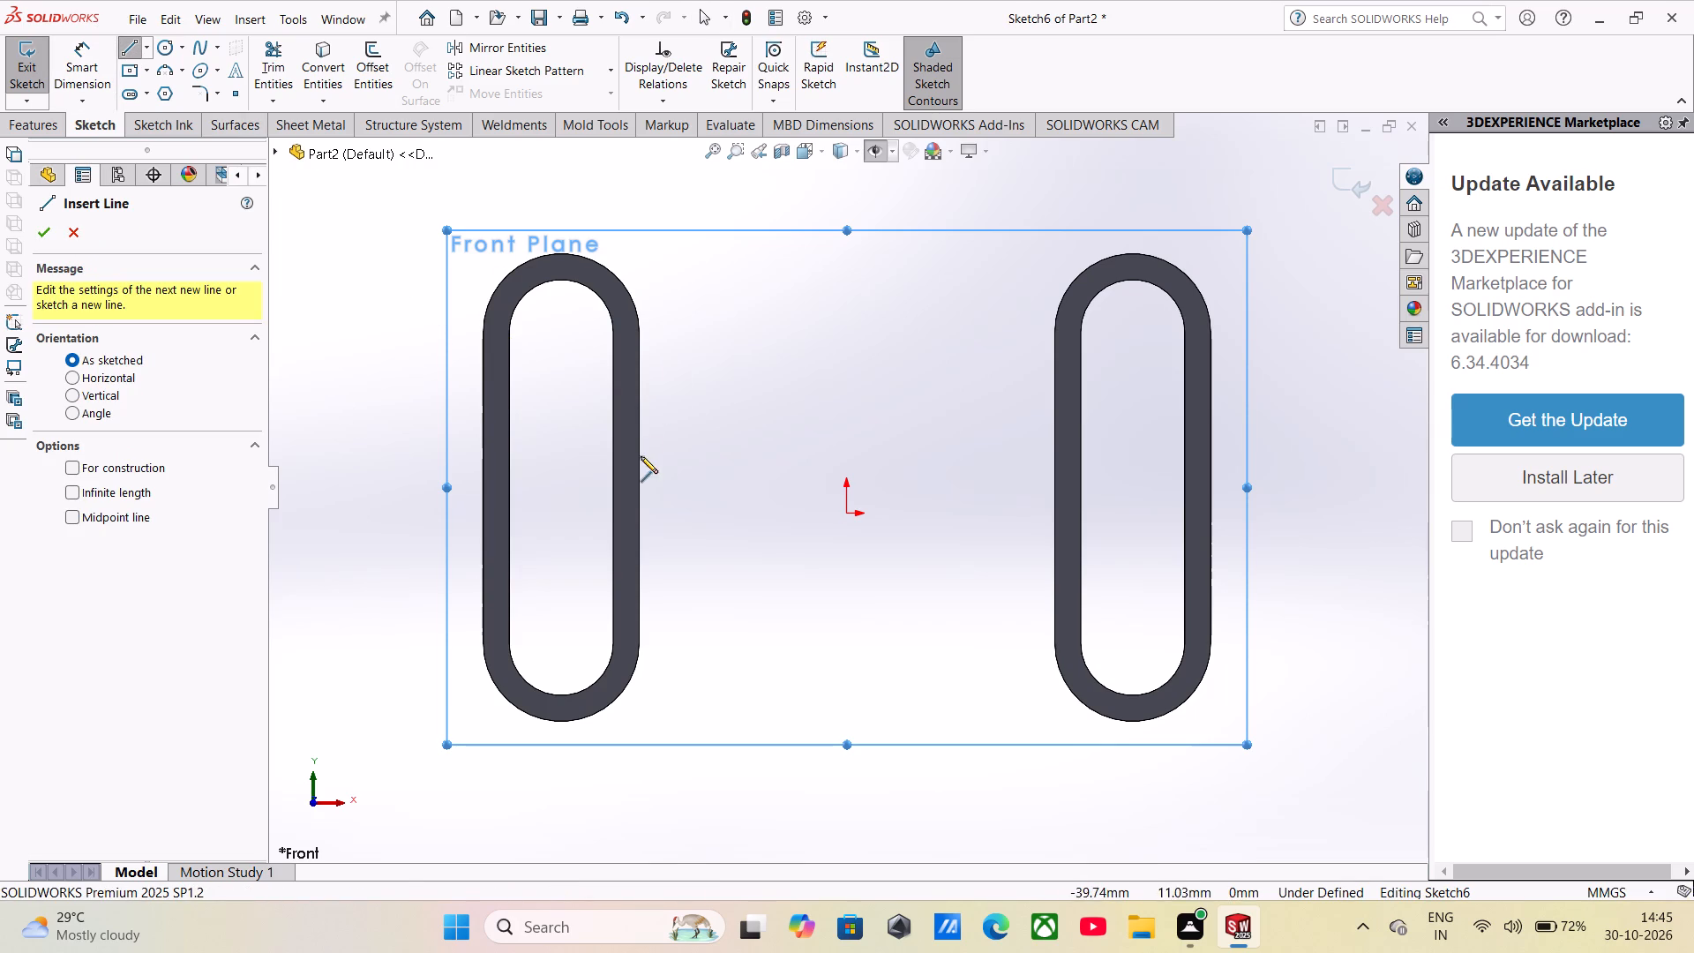
{"action": "left_click", "coordinate": [640, 491]}
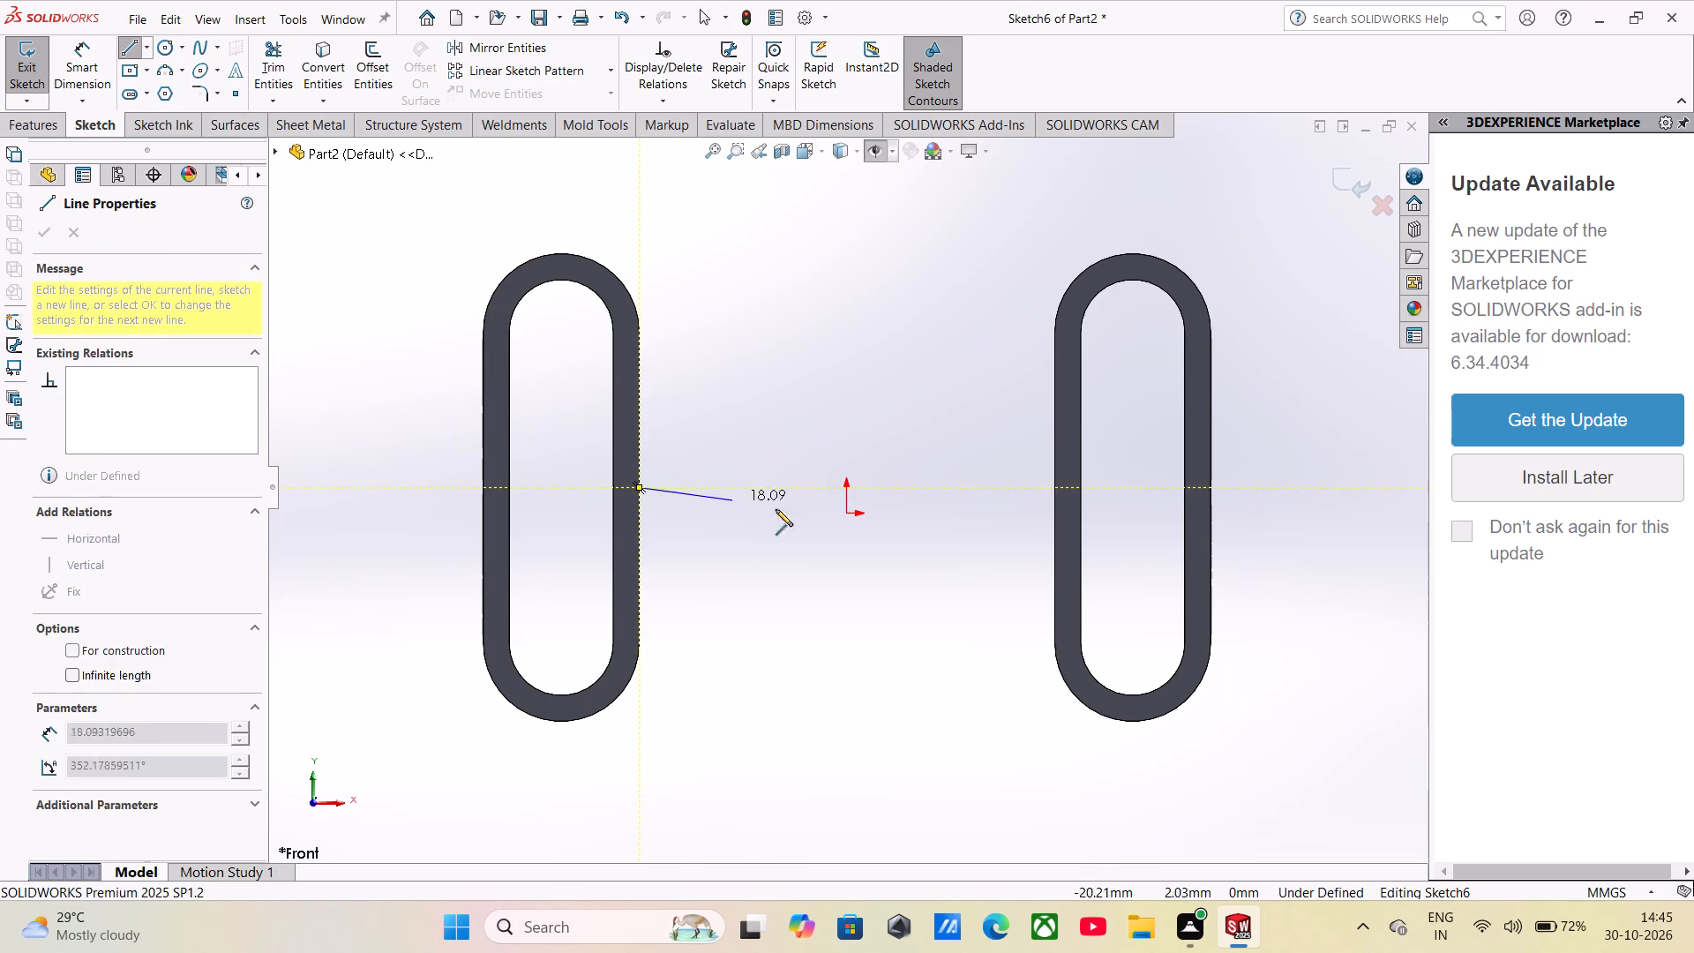
{"action": "left_click", "coordinate": [1054, 488]}
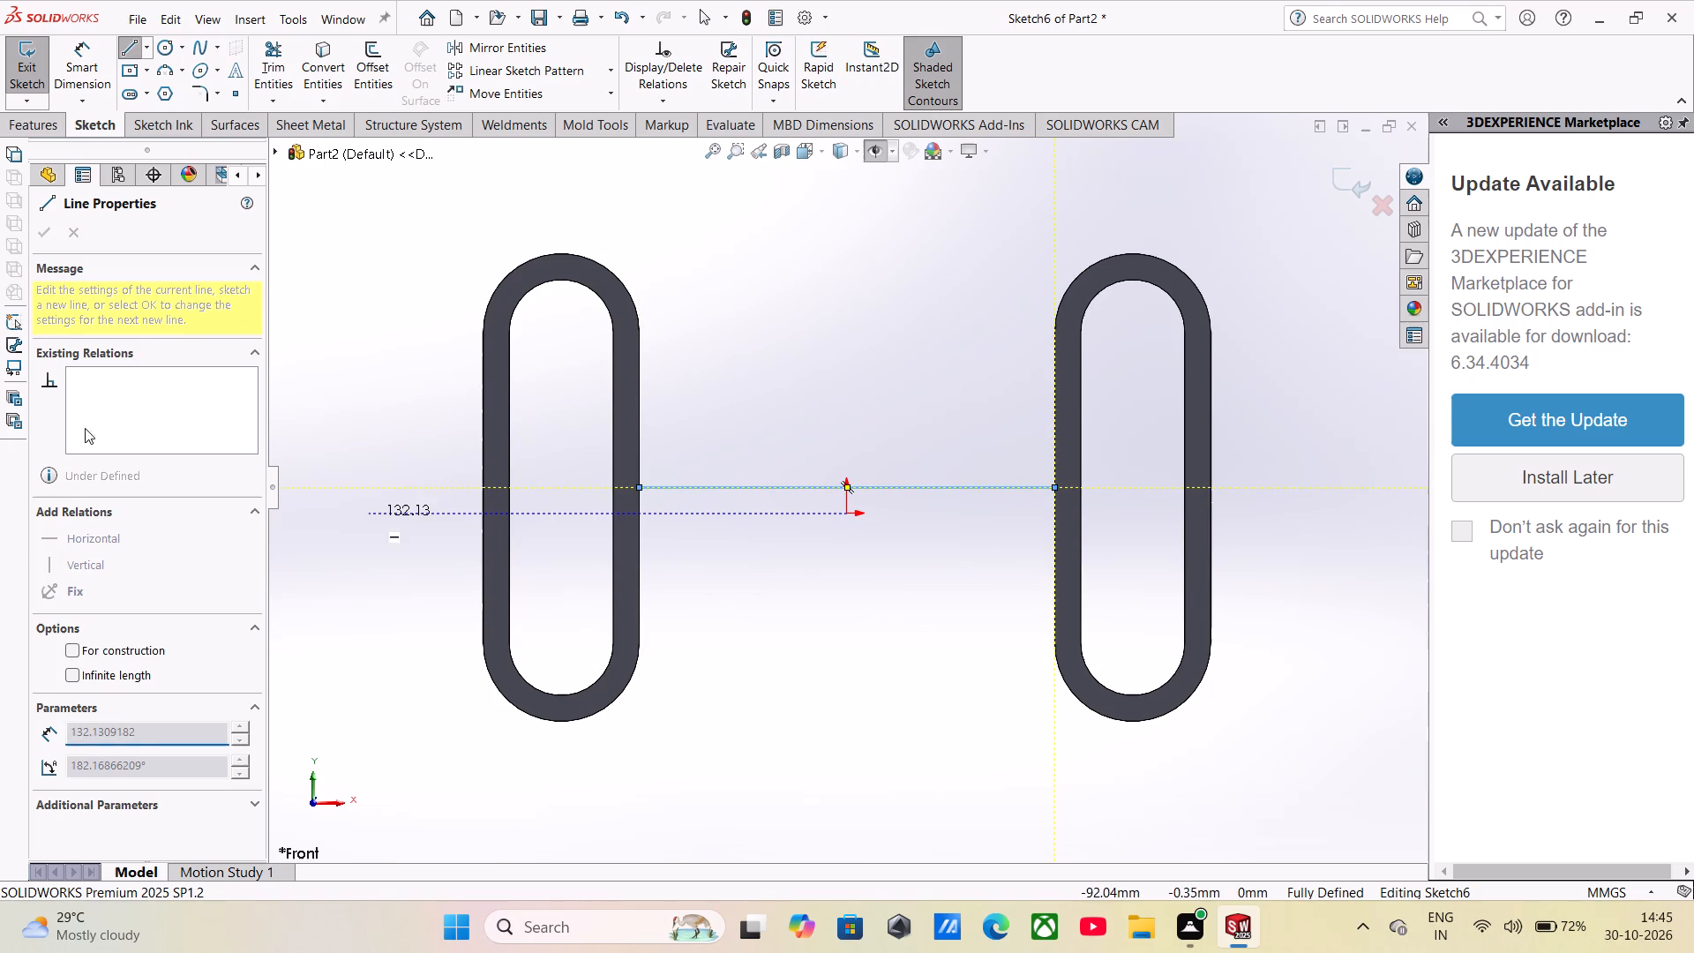
{"action": "key", "text": "Escape"}
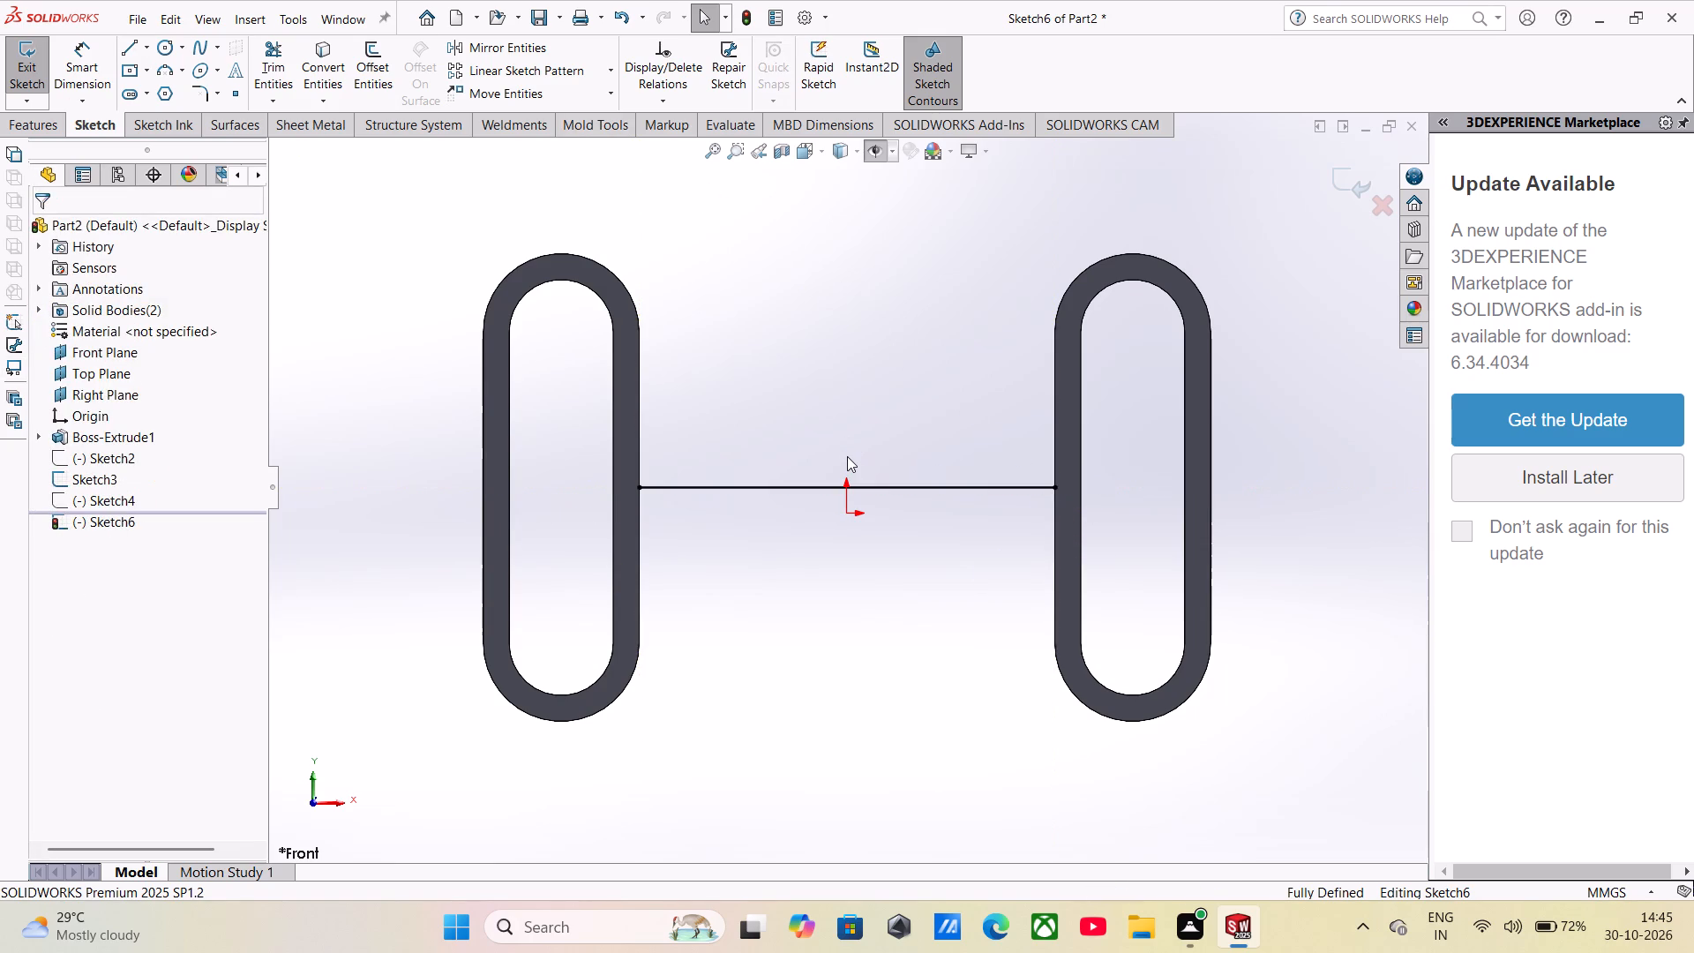
Draw a centre rectangle about 80 by 29.7 mm from the line's midpoint out to the rings' facing edges.
{"action": "left_click", "coordinate": [149, 71]}
{"action": "left_click", "coordinate": [160, 120]}
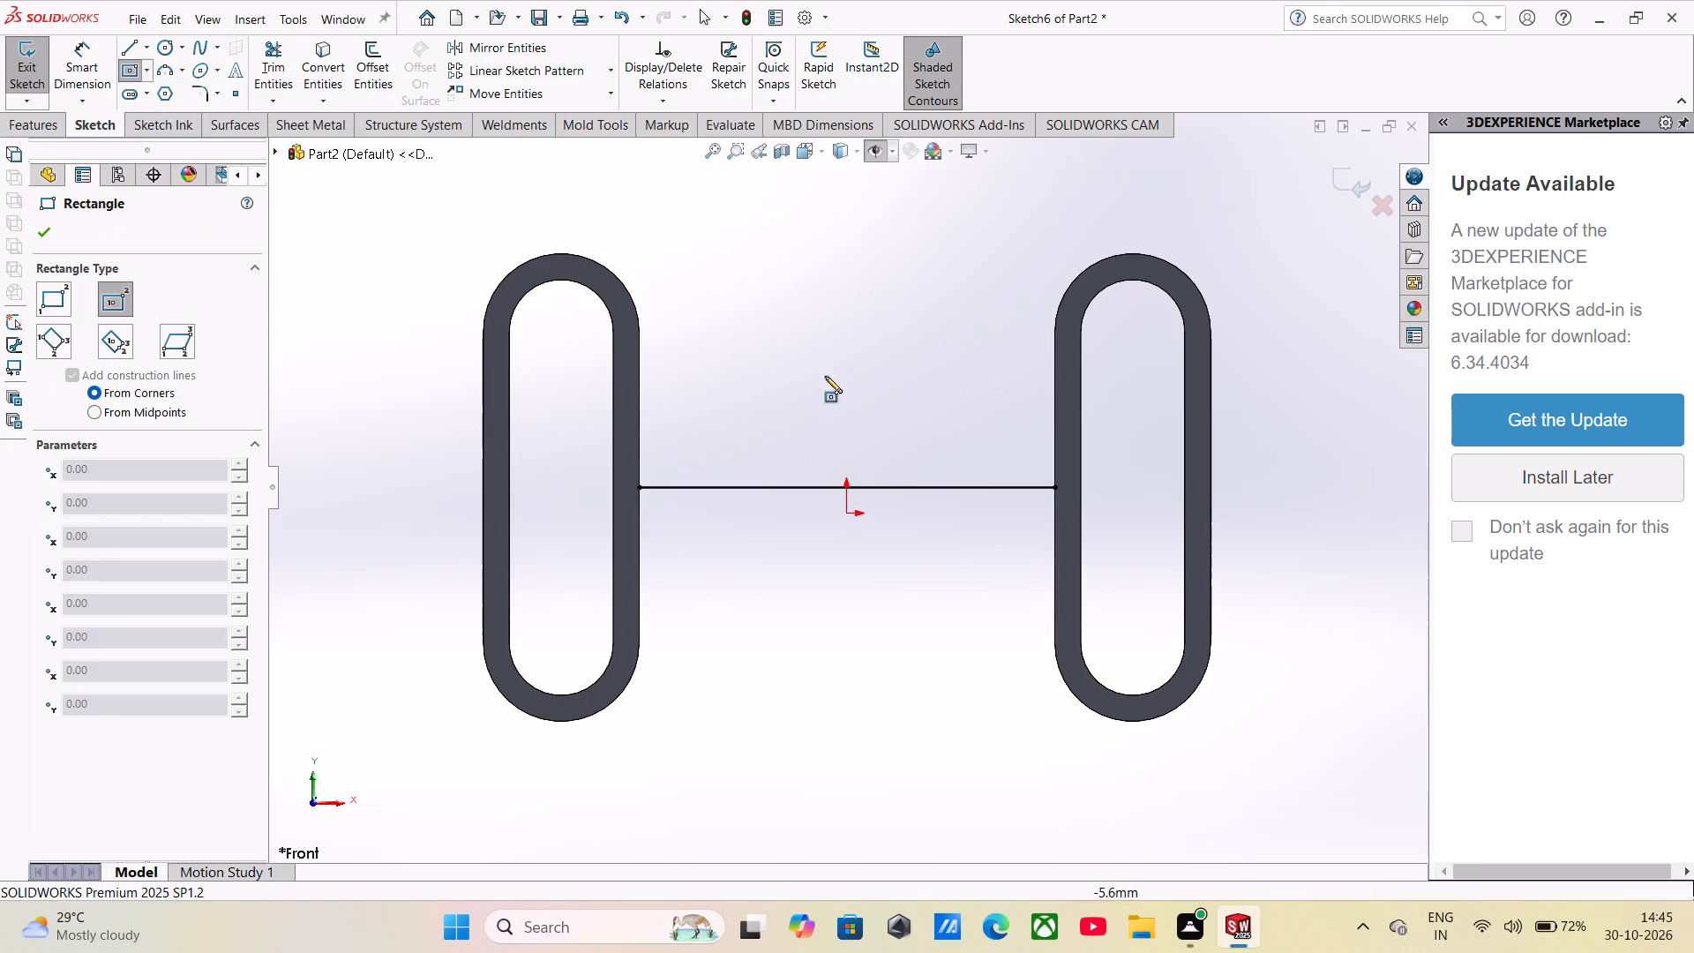
{"action": "left_click", "coordinate": [847, 492]}
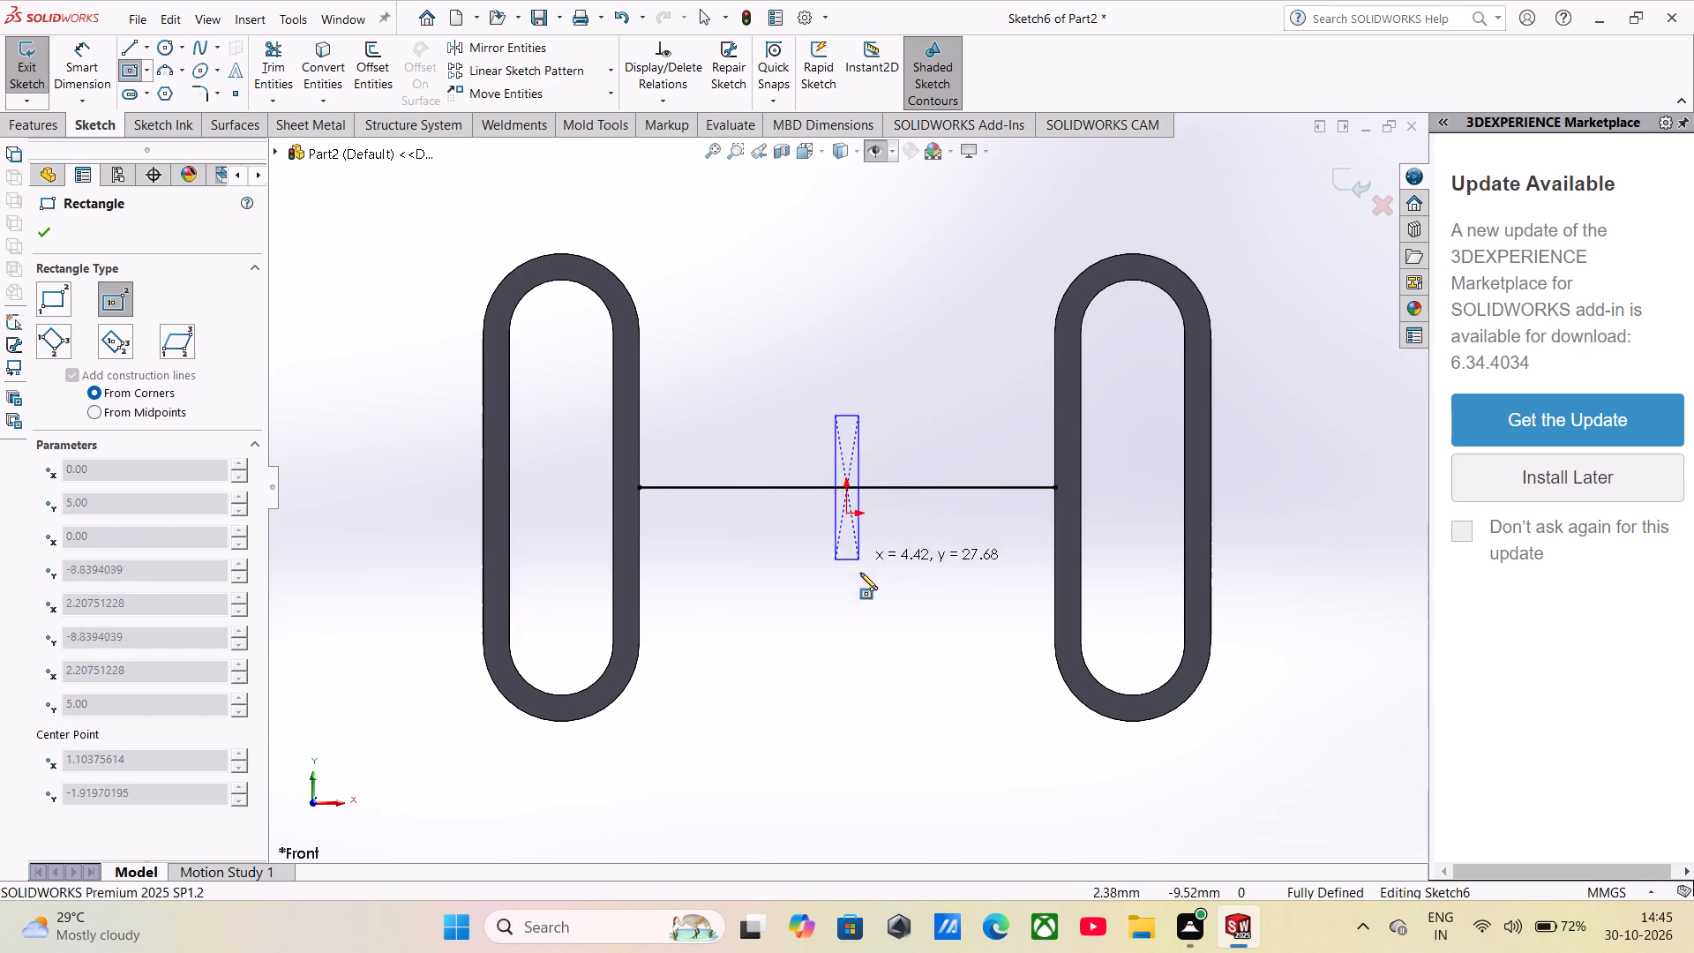
{"action": "left_click", "coordinate": [1056, 565]}
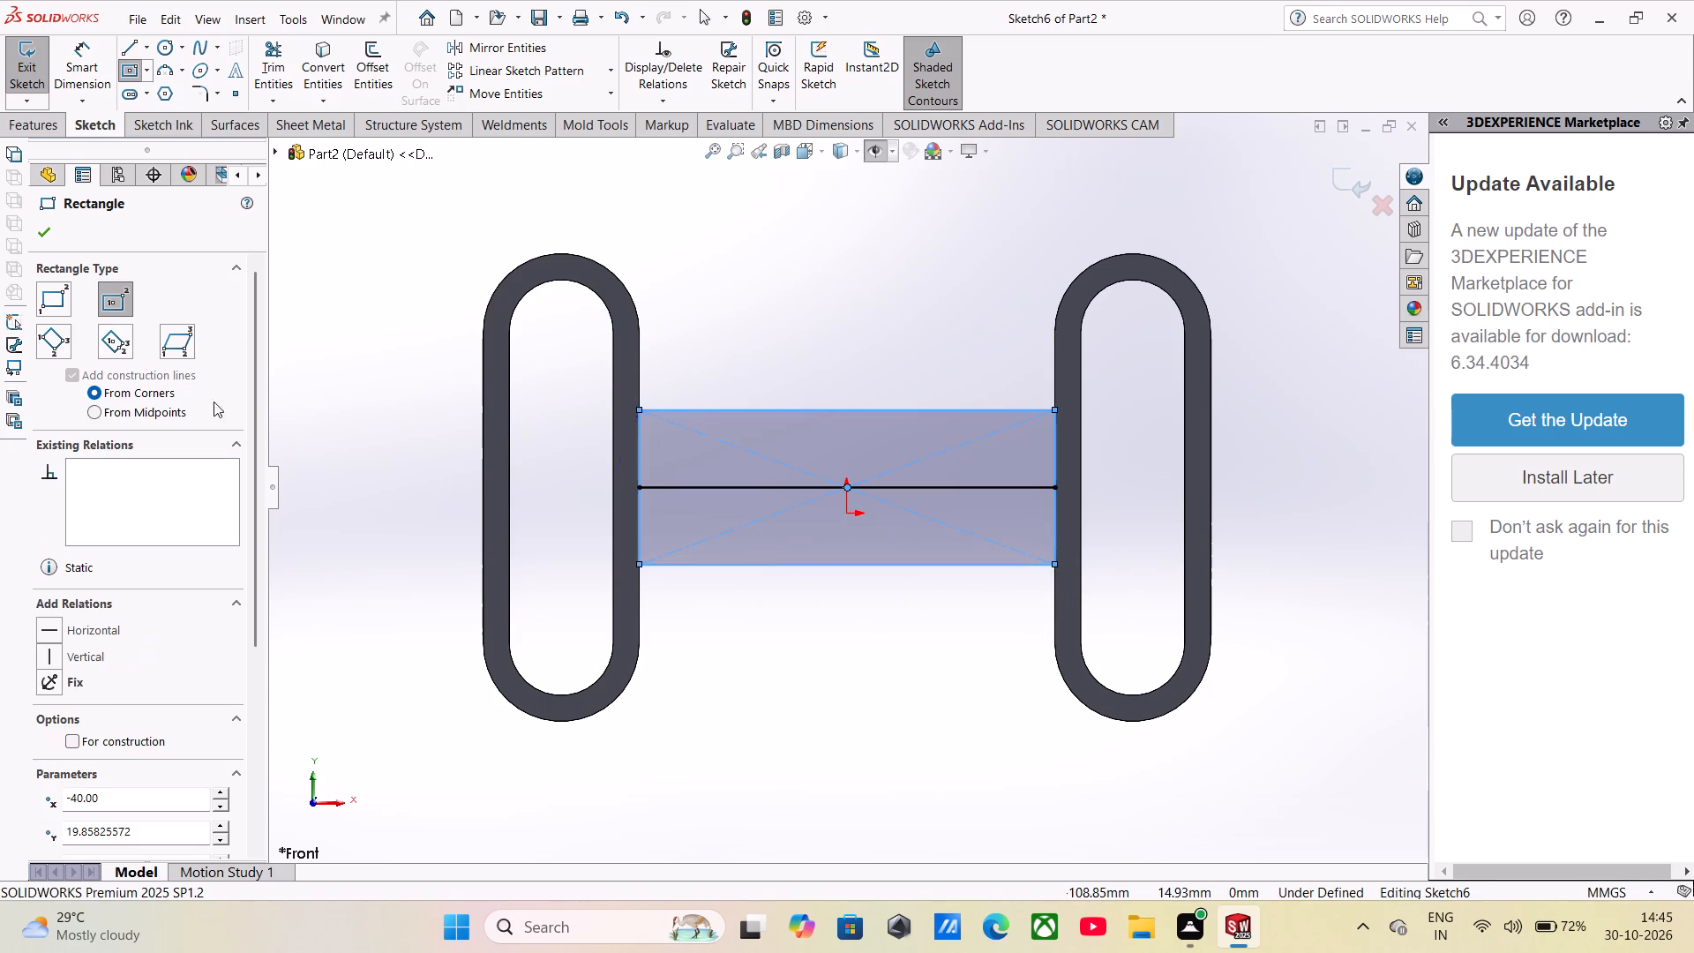
{"action": "left_click", "coordinate": [37, 222]}
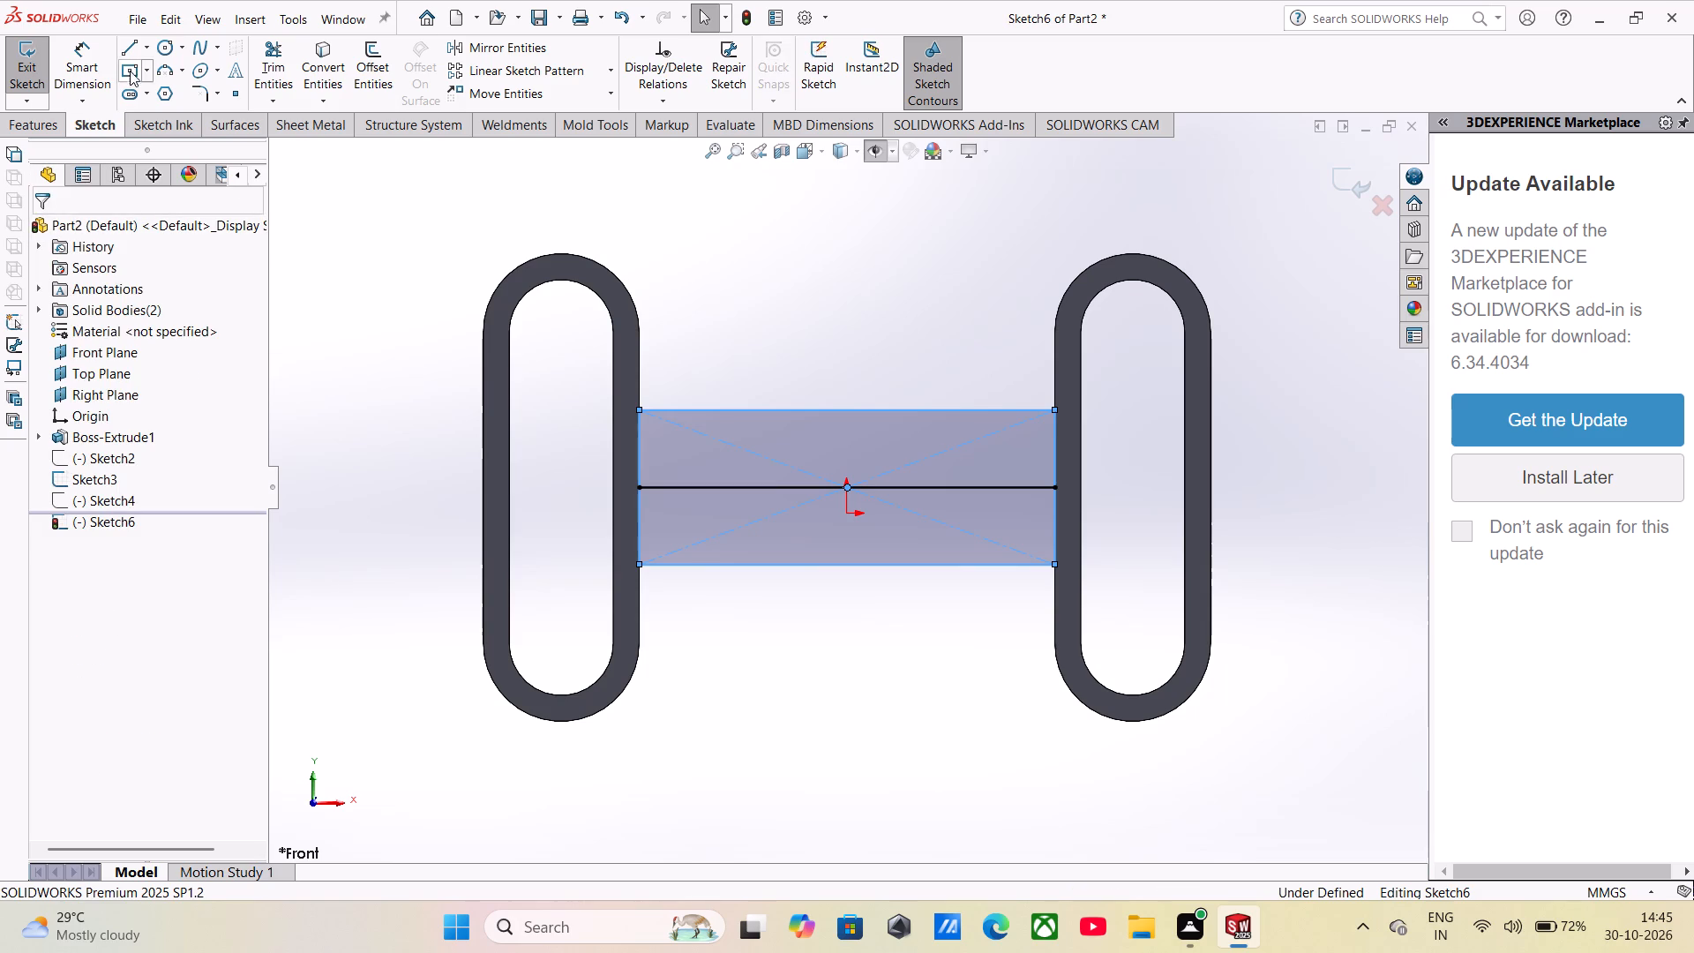
Dimension the rectangle's height between its two horizontal edges as 40 mm.
{"action": "left_click", "coordinate": [78, 54]}
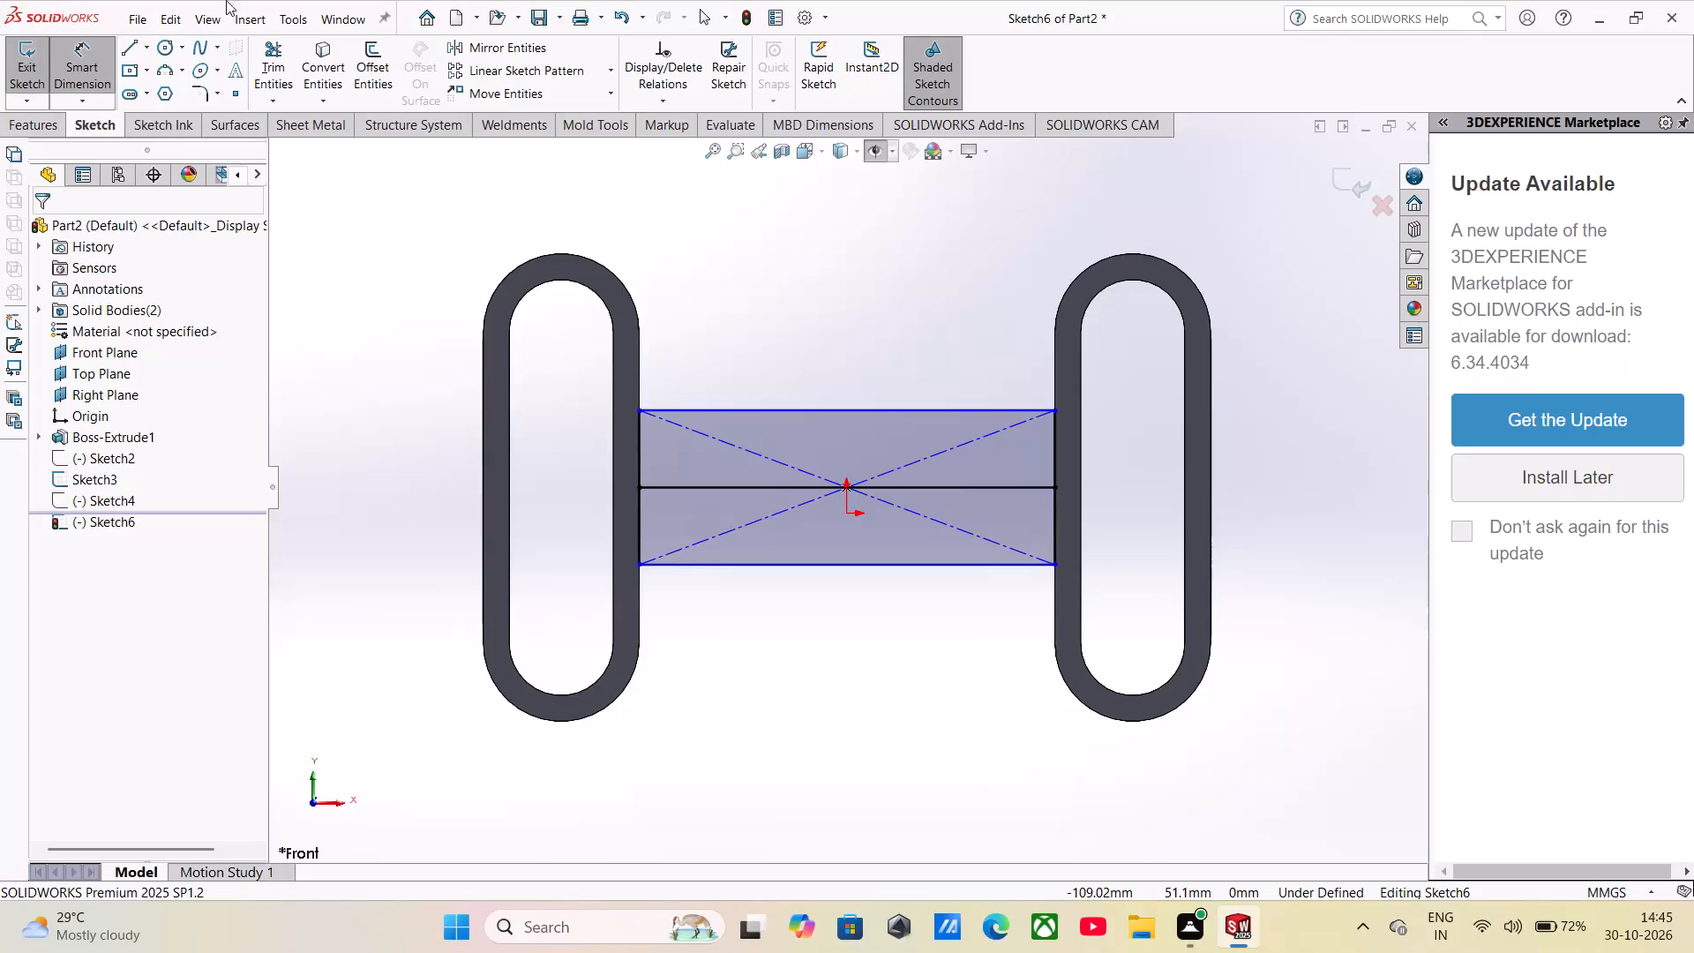
{"action": "left_click", "coordinate": [837, 414]}
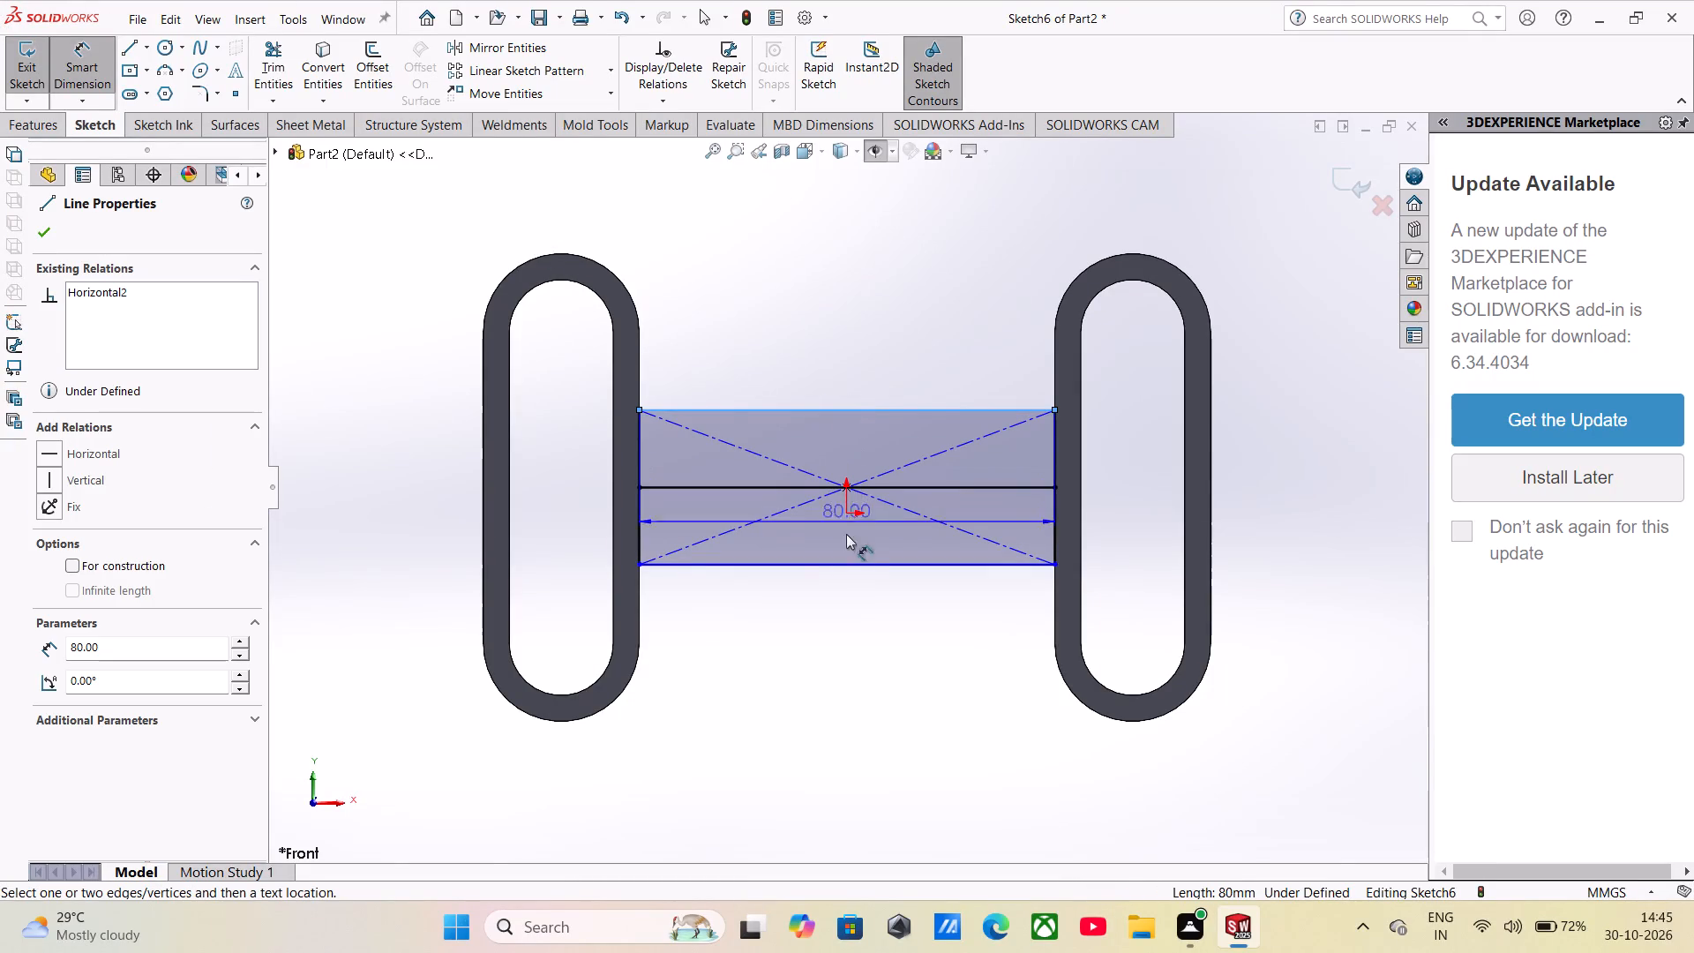
{"action": "left_click", "coordinate": [842, 568]}
{"action": "left_click", "coordinate": [1357, 442]}
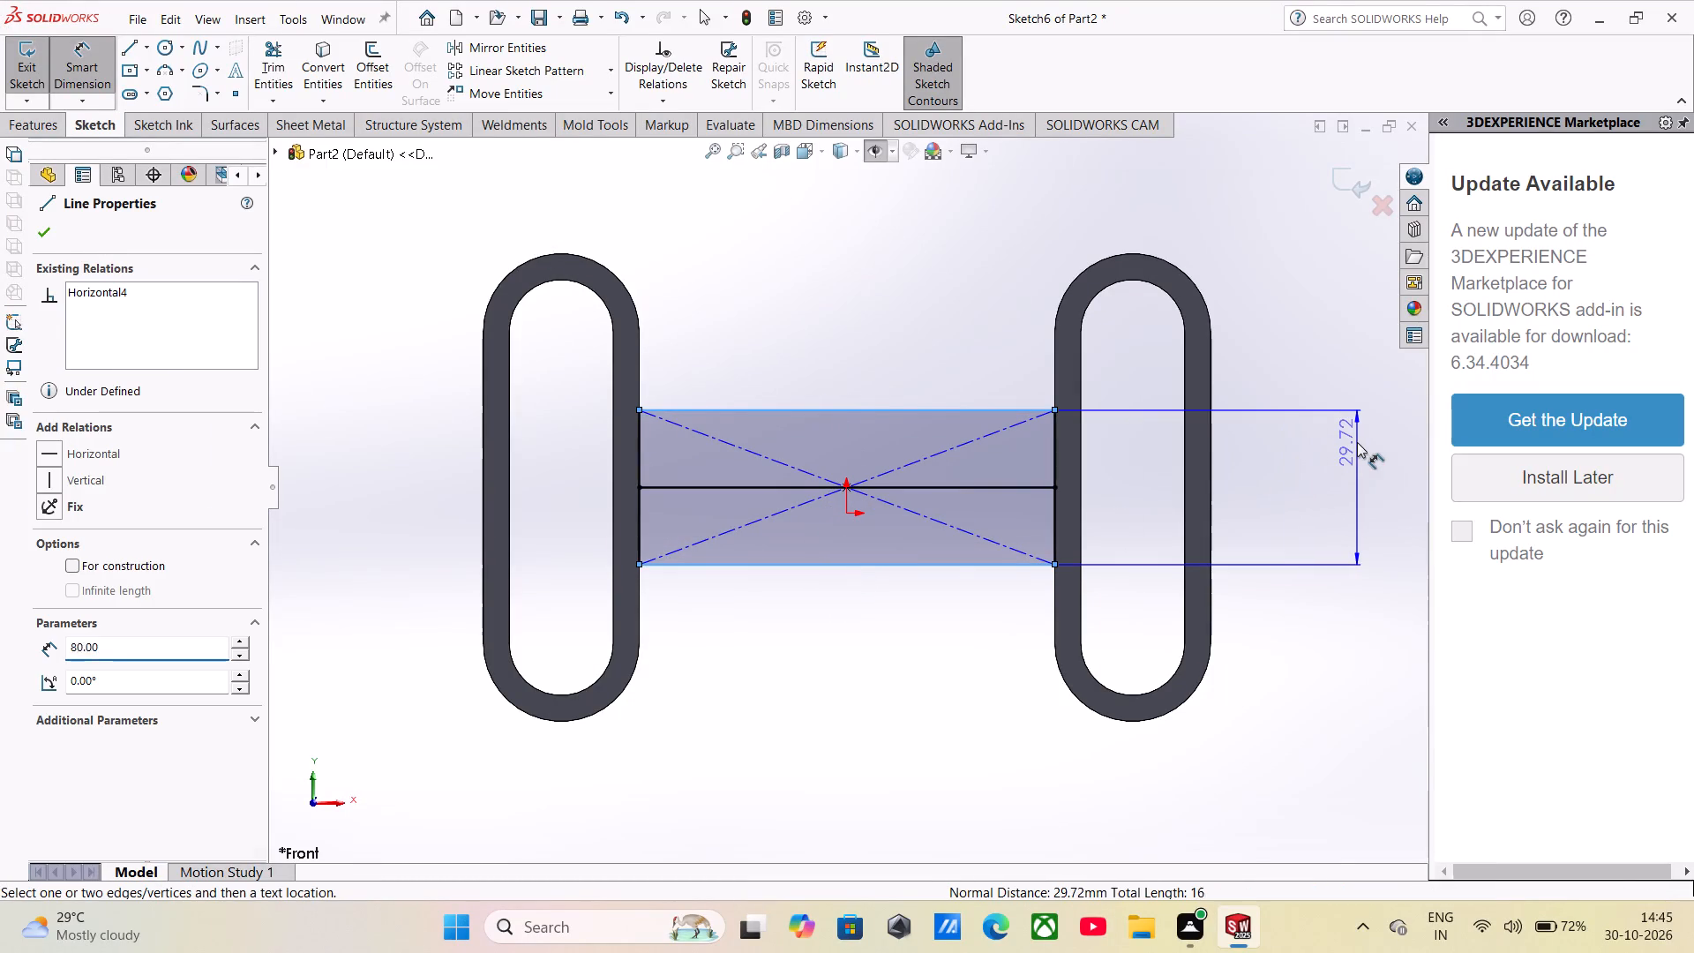
{"action": "type", "text": "40"}
{"action": "key", "text": "Return"}
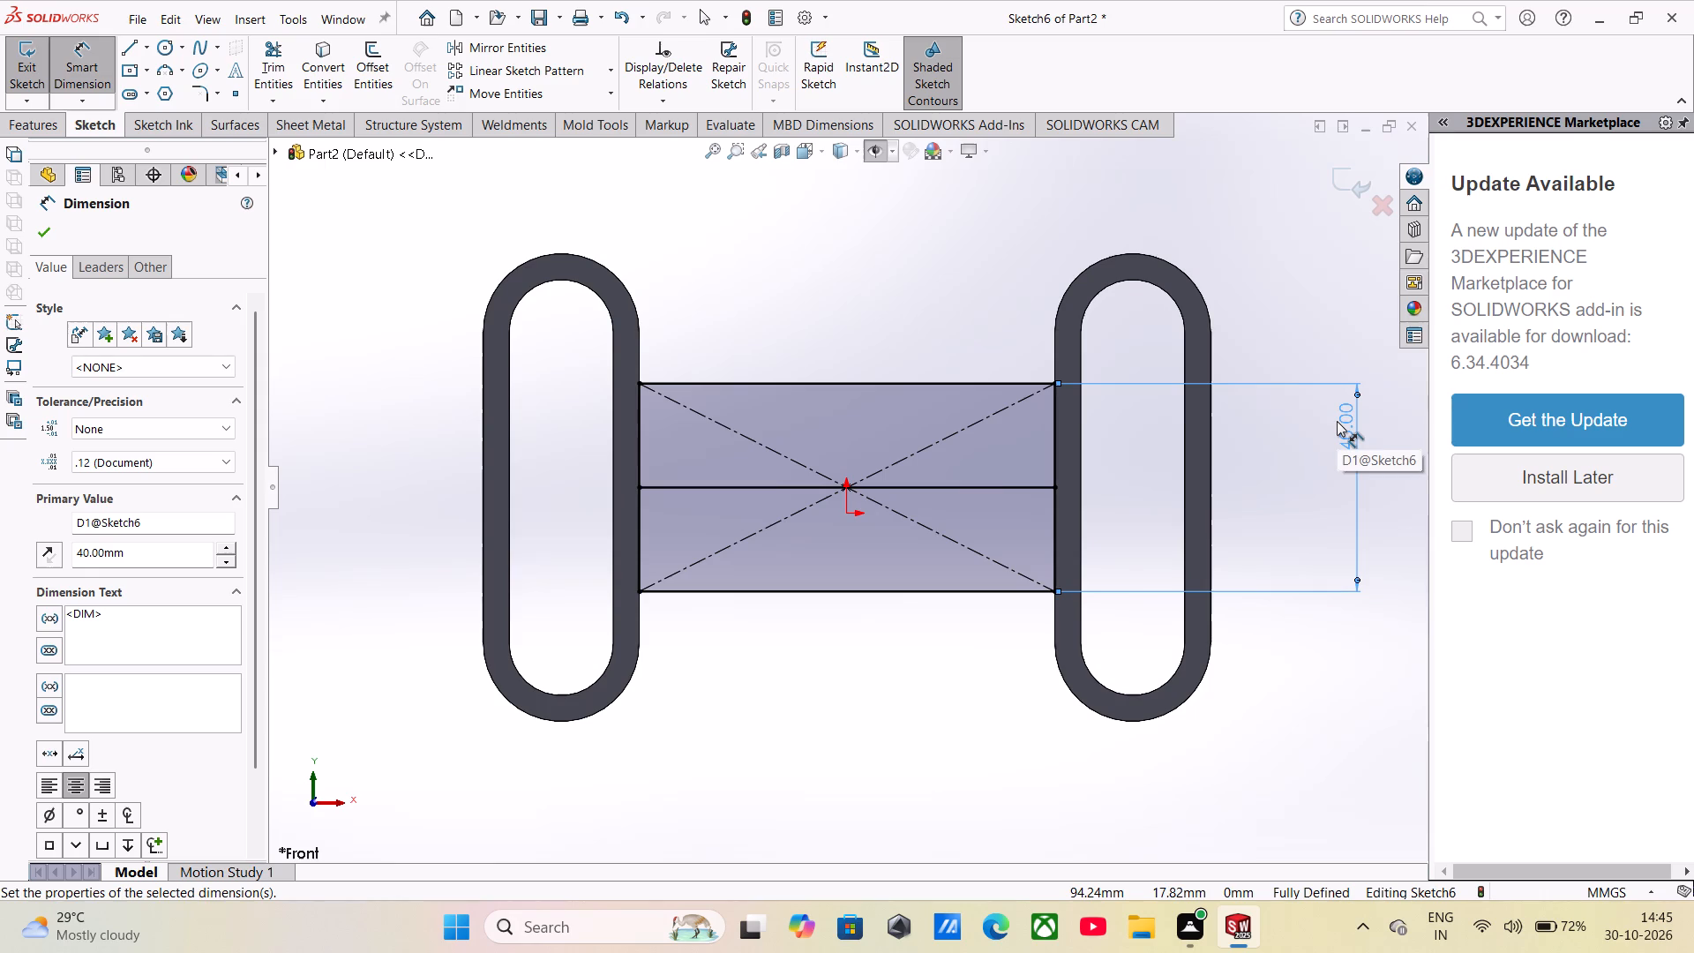
Delete the horizontal reference line through the middle of the rectangle.
{"action": "scroll", "coordinate": [911, 492], "scroll_direction": "down", "scroll_amount": 3}
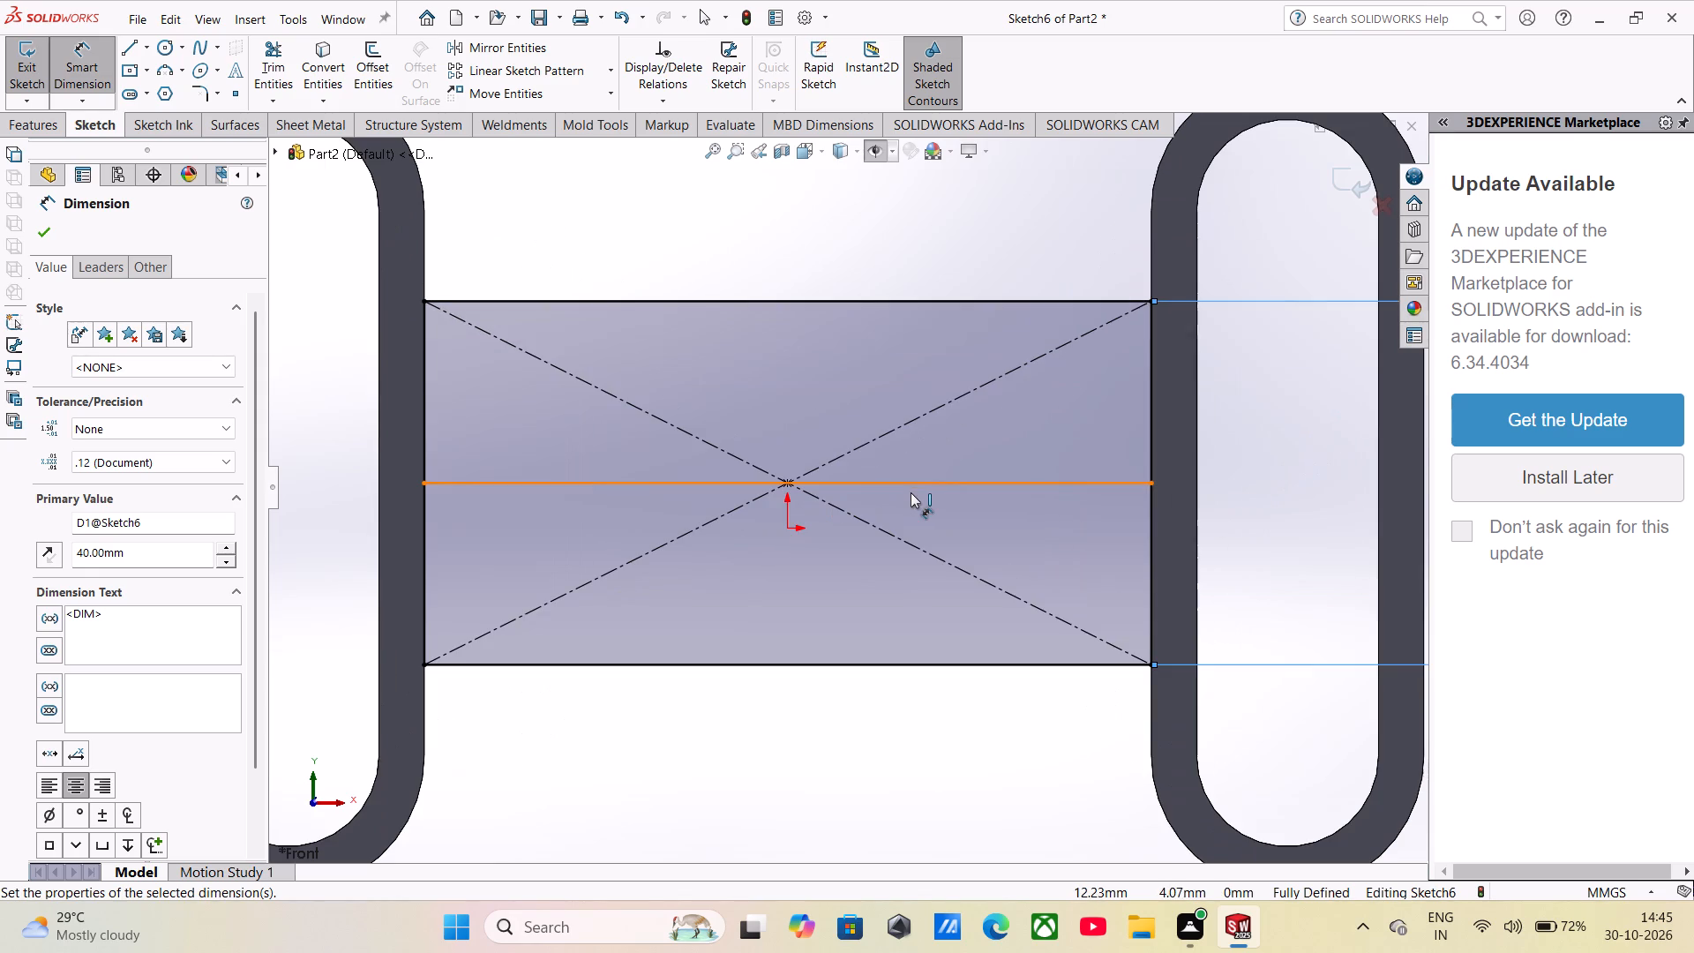
{"action": "left_click", "coordinate": [911, 481]}
{"action": "key", "text": "Delete"}
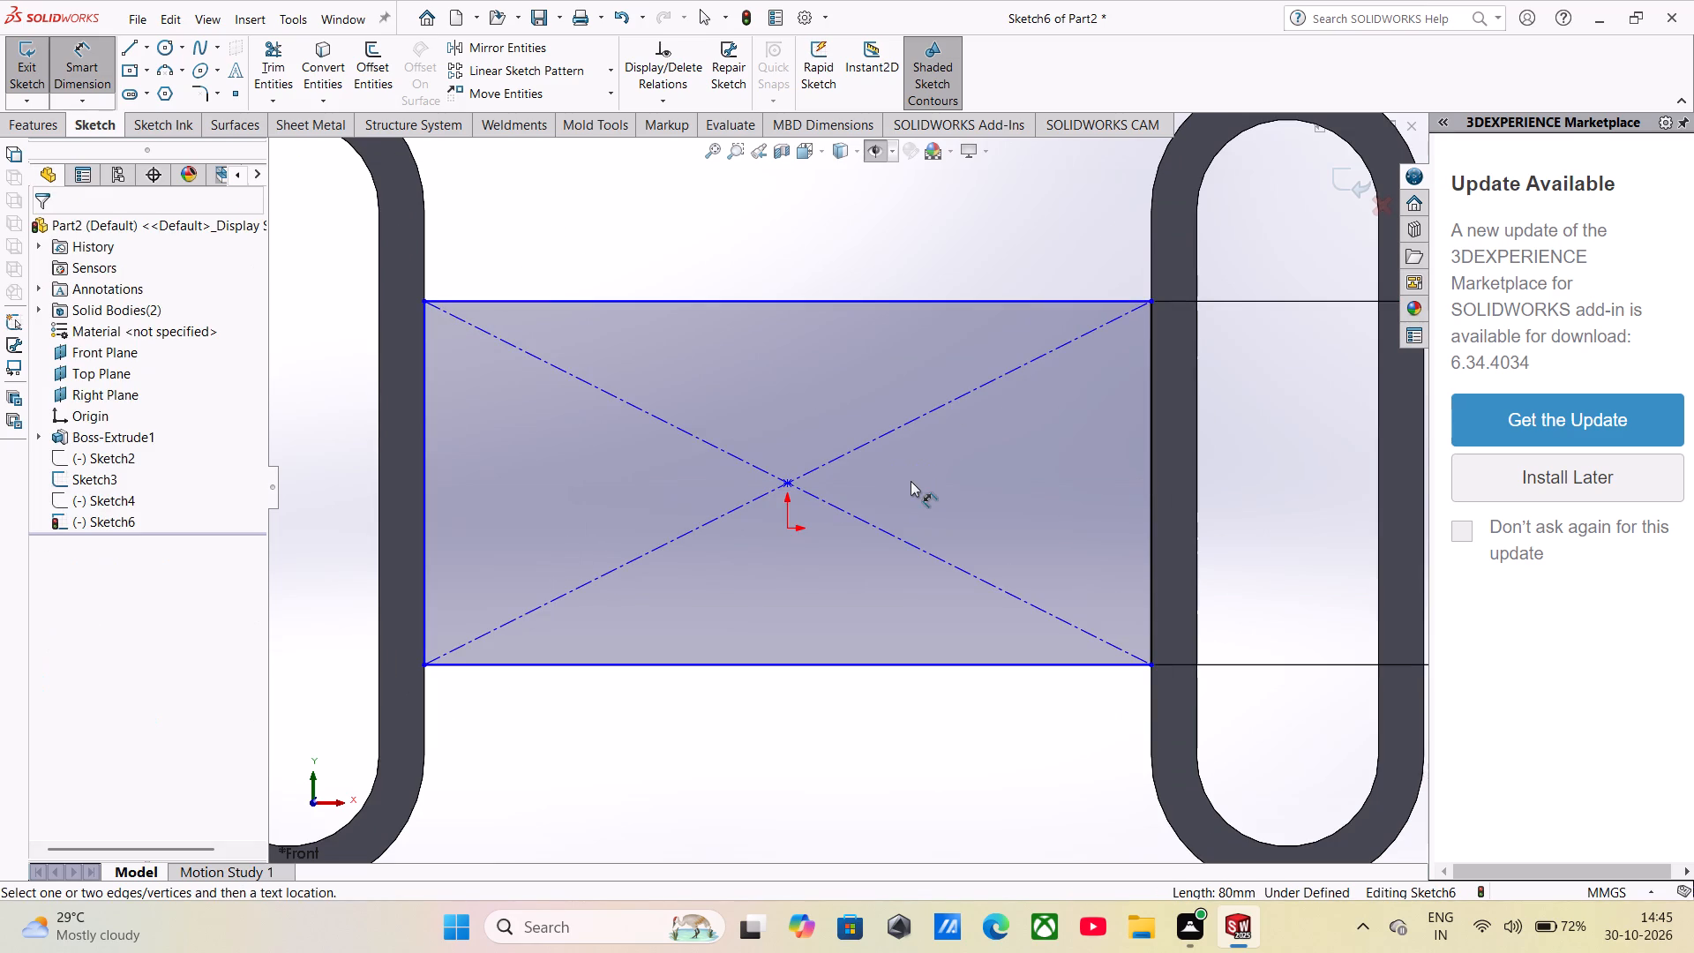
Draw a horizontal centerpoint straight slot at the rectangle's centre, about 37.9 mm between arc centres and 10 mm wide.
{"action": "left_click", "coordinate": [144, 100]}
{"action": "left_click", "coordinate": [146, 146]}
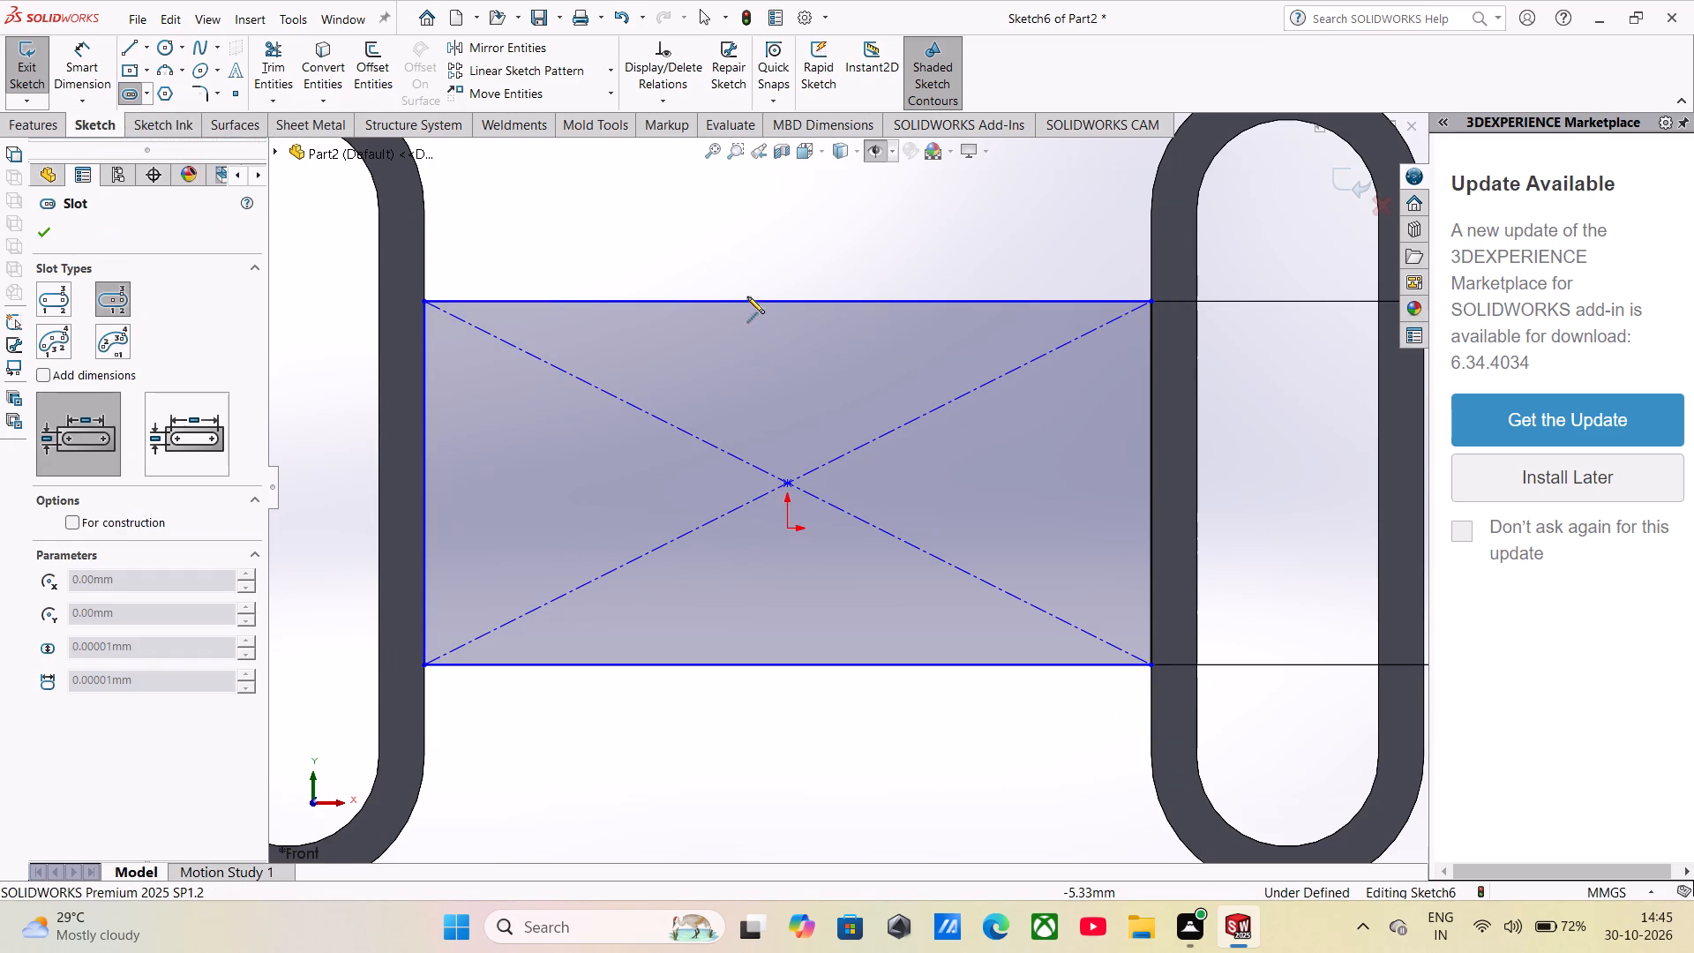
{"action": "left_click", "coordinate": [789, 479]}
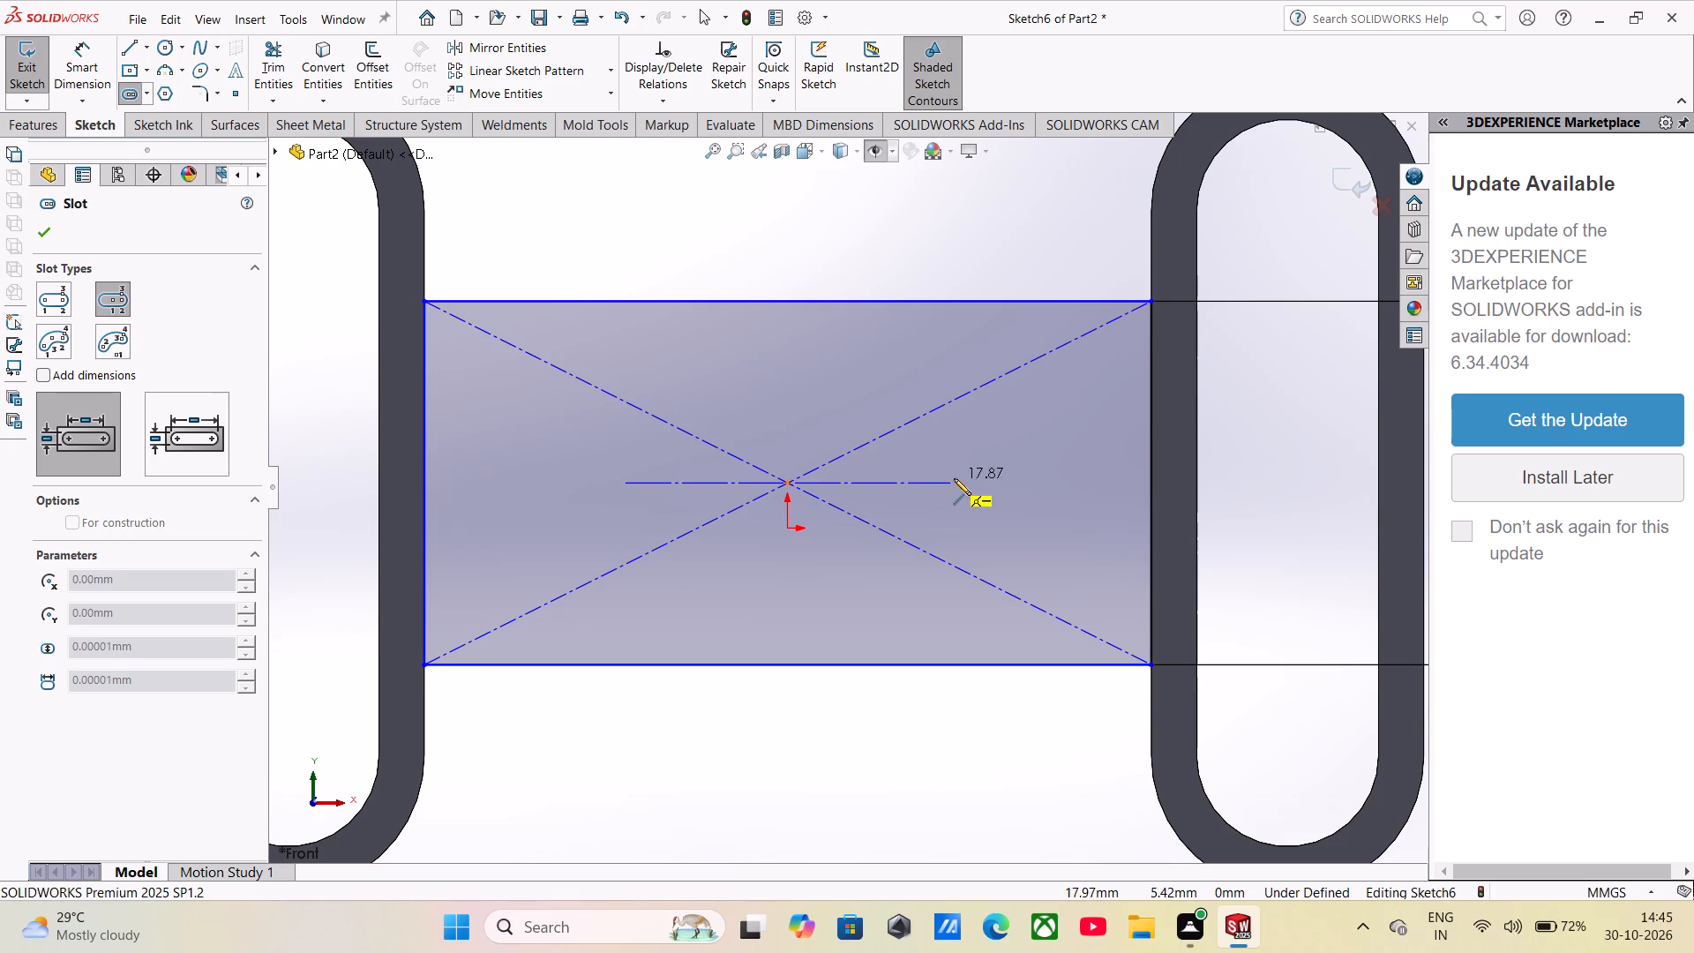
{"action": "left_click", "coordinate": [960, 478]}
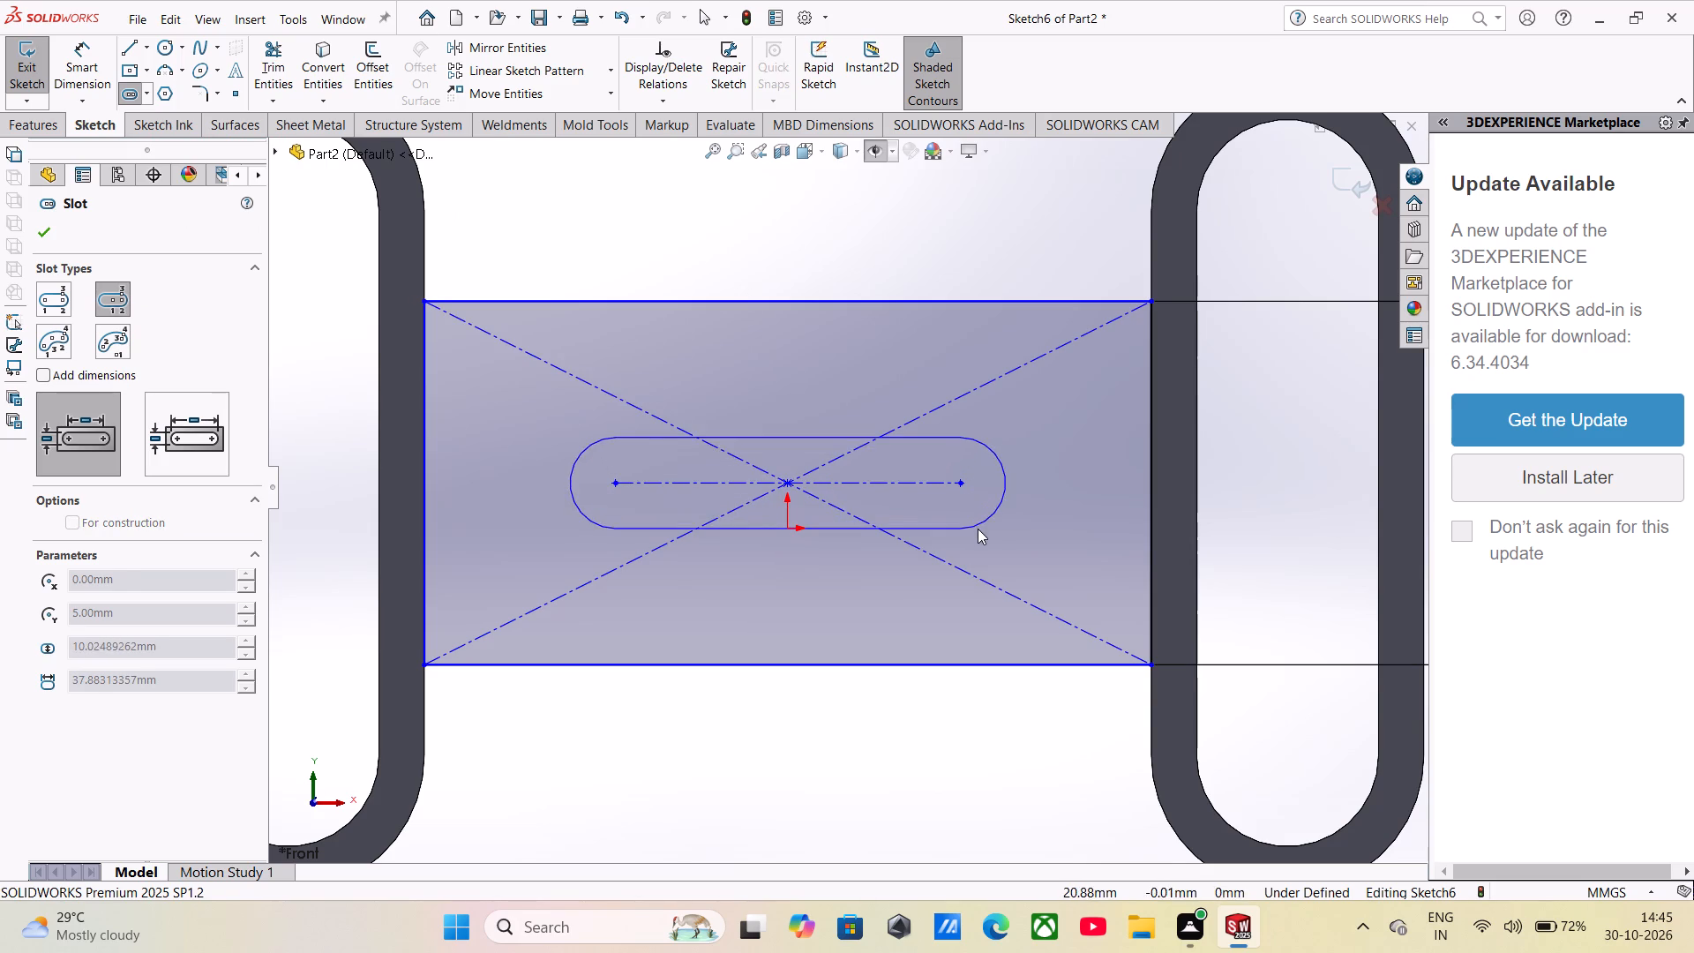
{"action": "left_click", "coordinate": [978, 529]}
Dimension the slot's width between its two straight edges as 20 mm.
{"action": "left_click", "coordinate": [86, 73]}
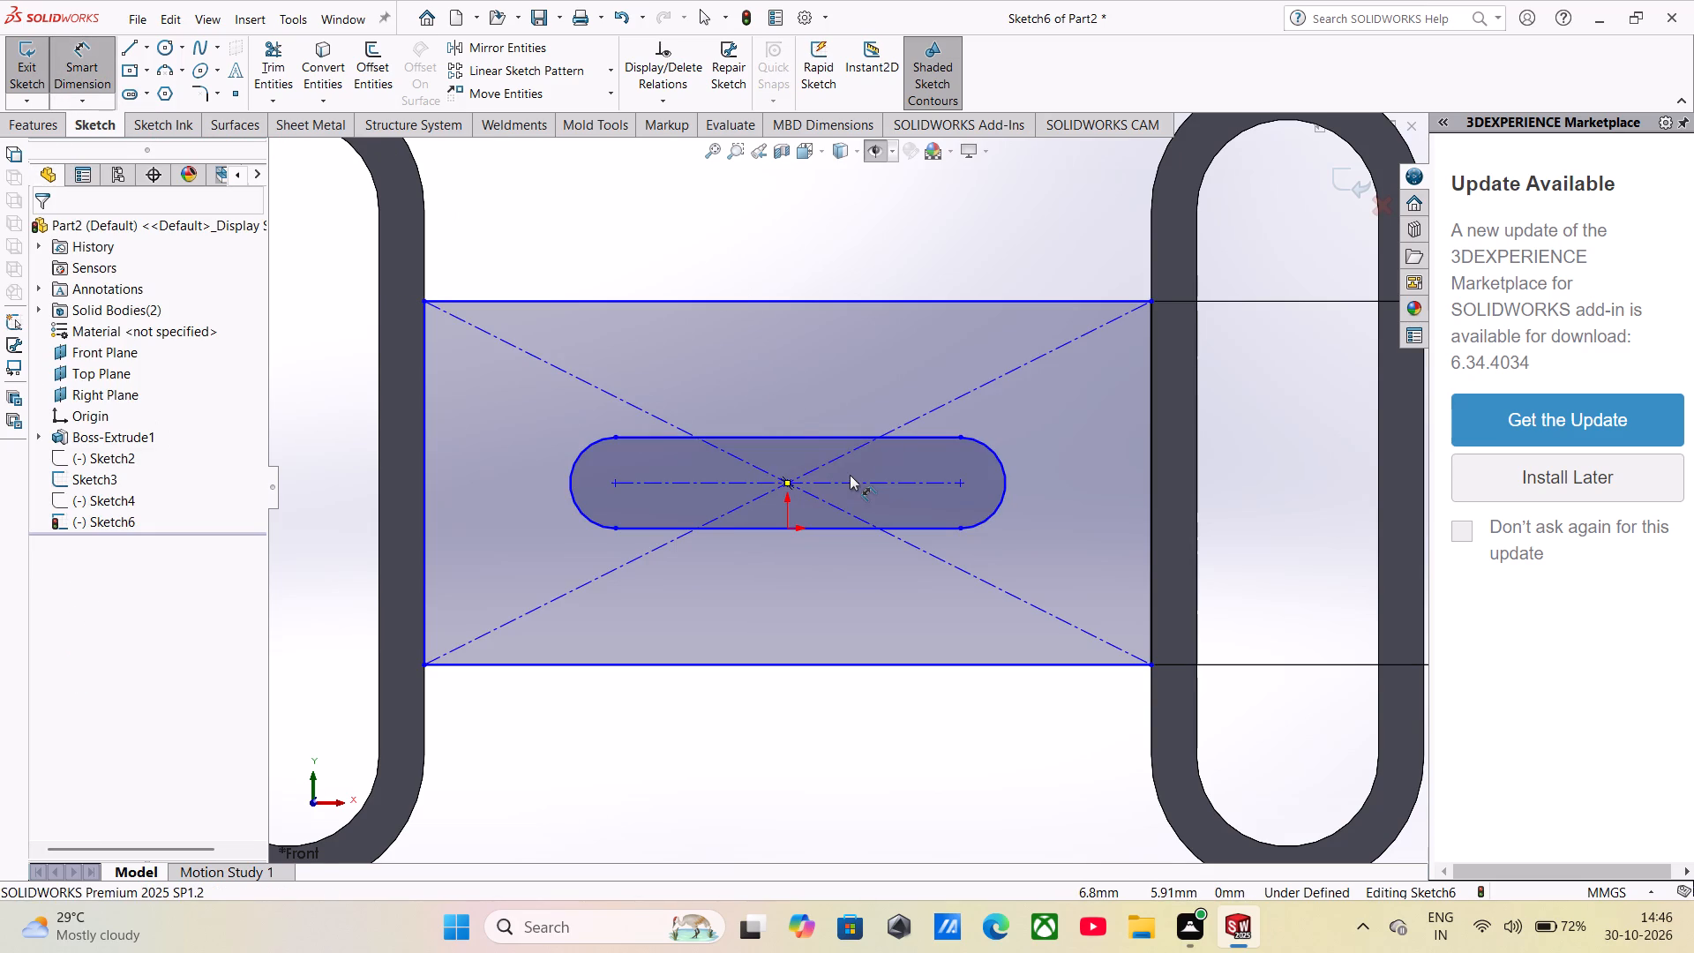
{"action": "left_click", "coordinate": [823, 438]}
{"action": "left_click", "coordinate": [827, 528]}
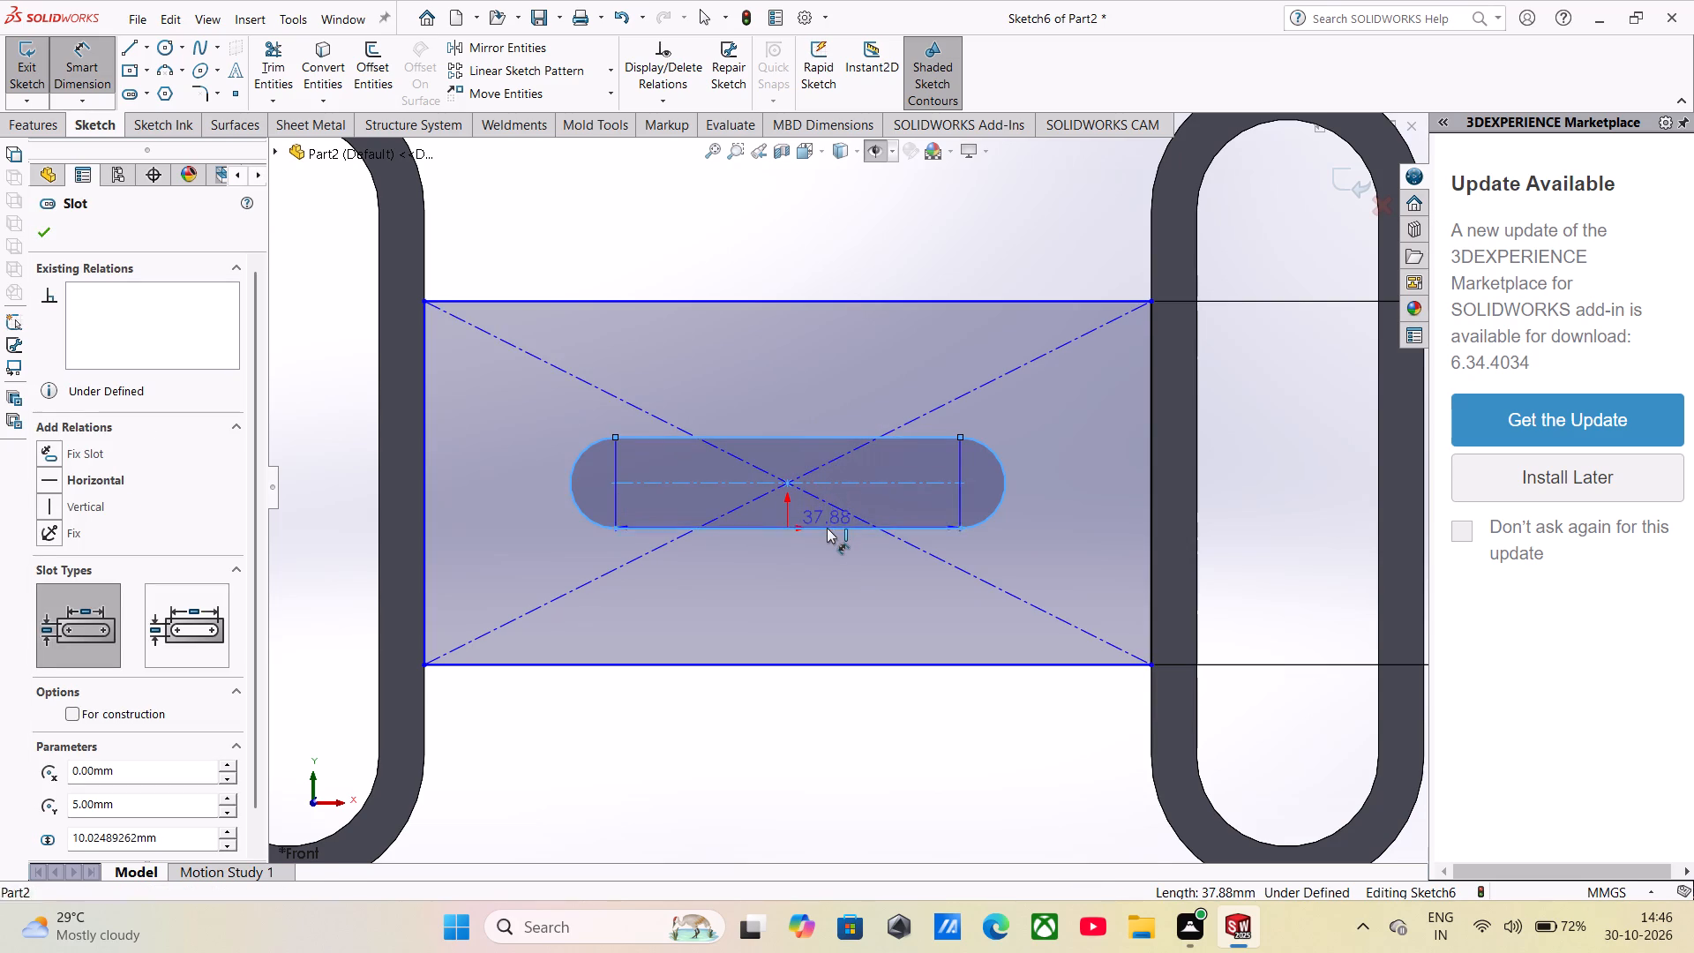
{"action": "left_click", "coordinate": [818, 583]}
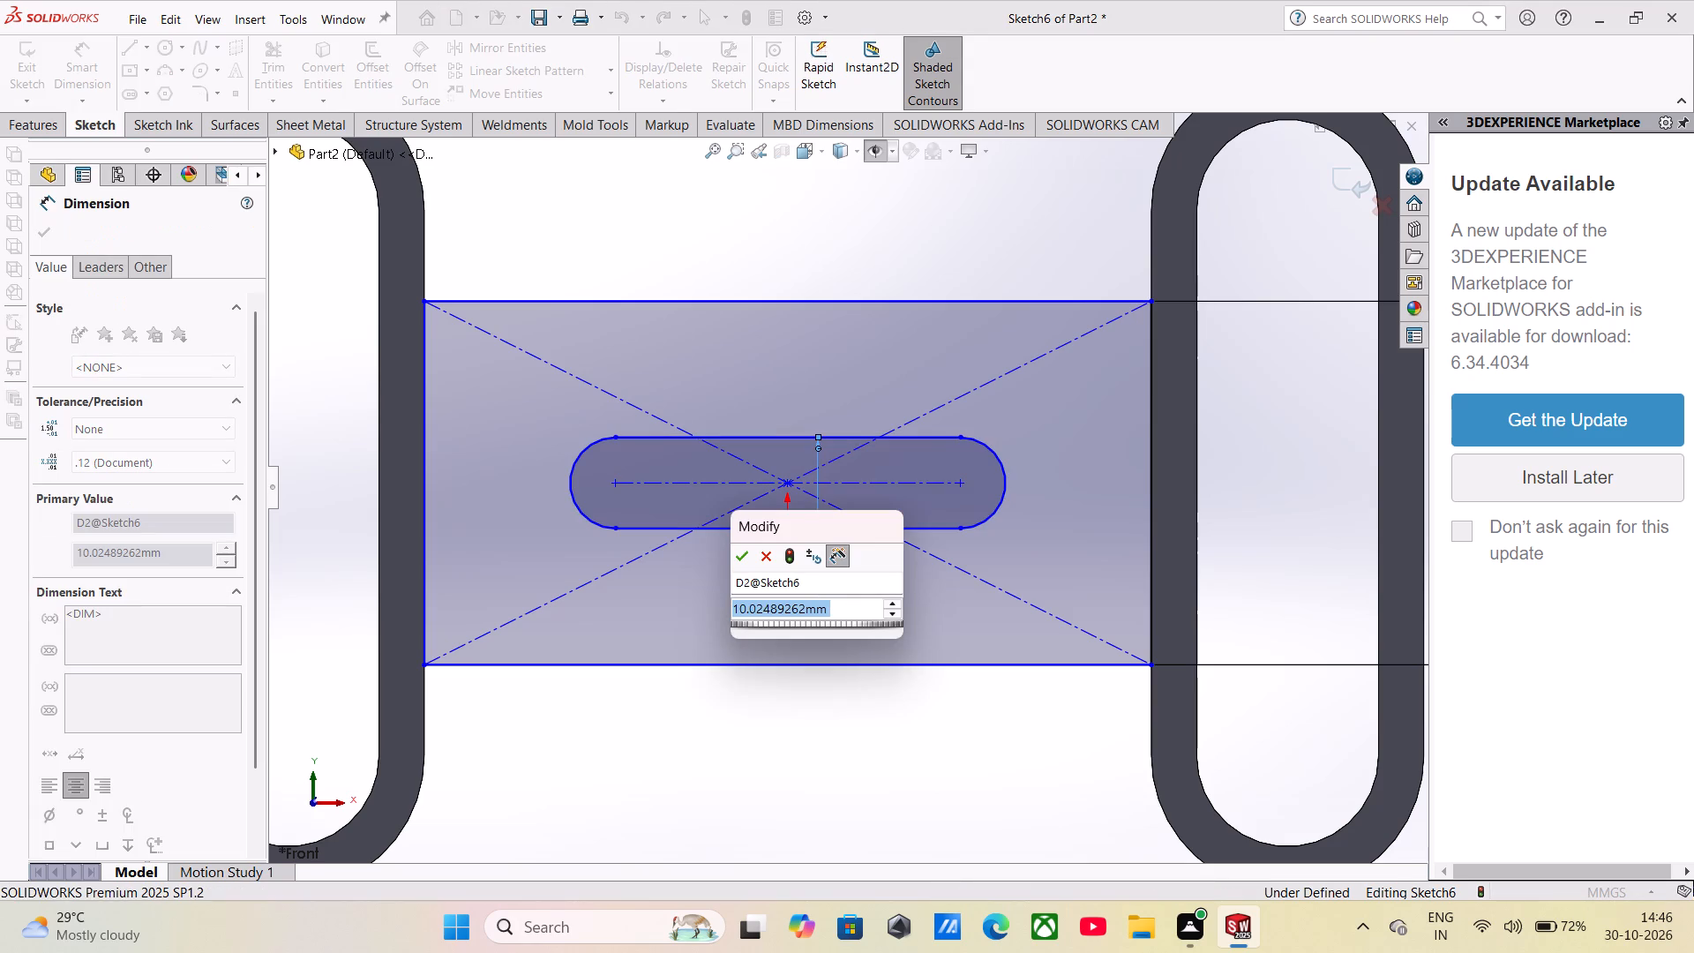
{"action": "type", "text": "20"}
{"action": "key", "text": "Return"}
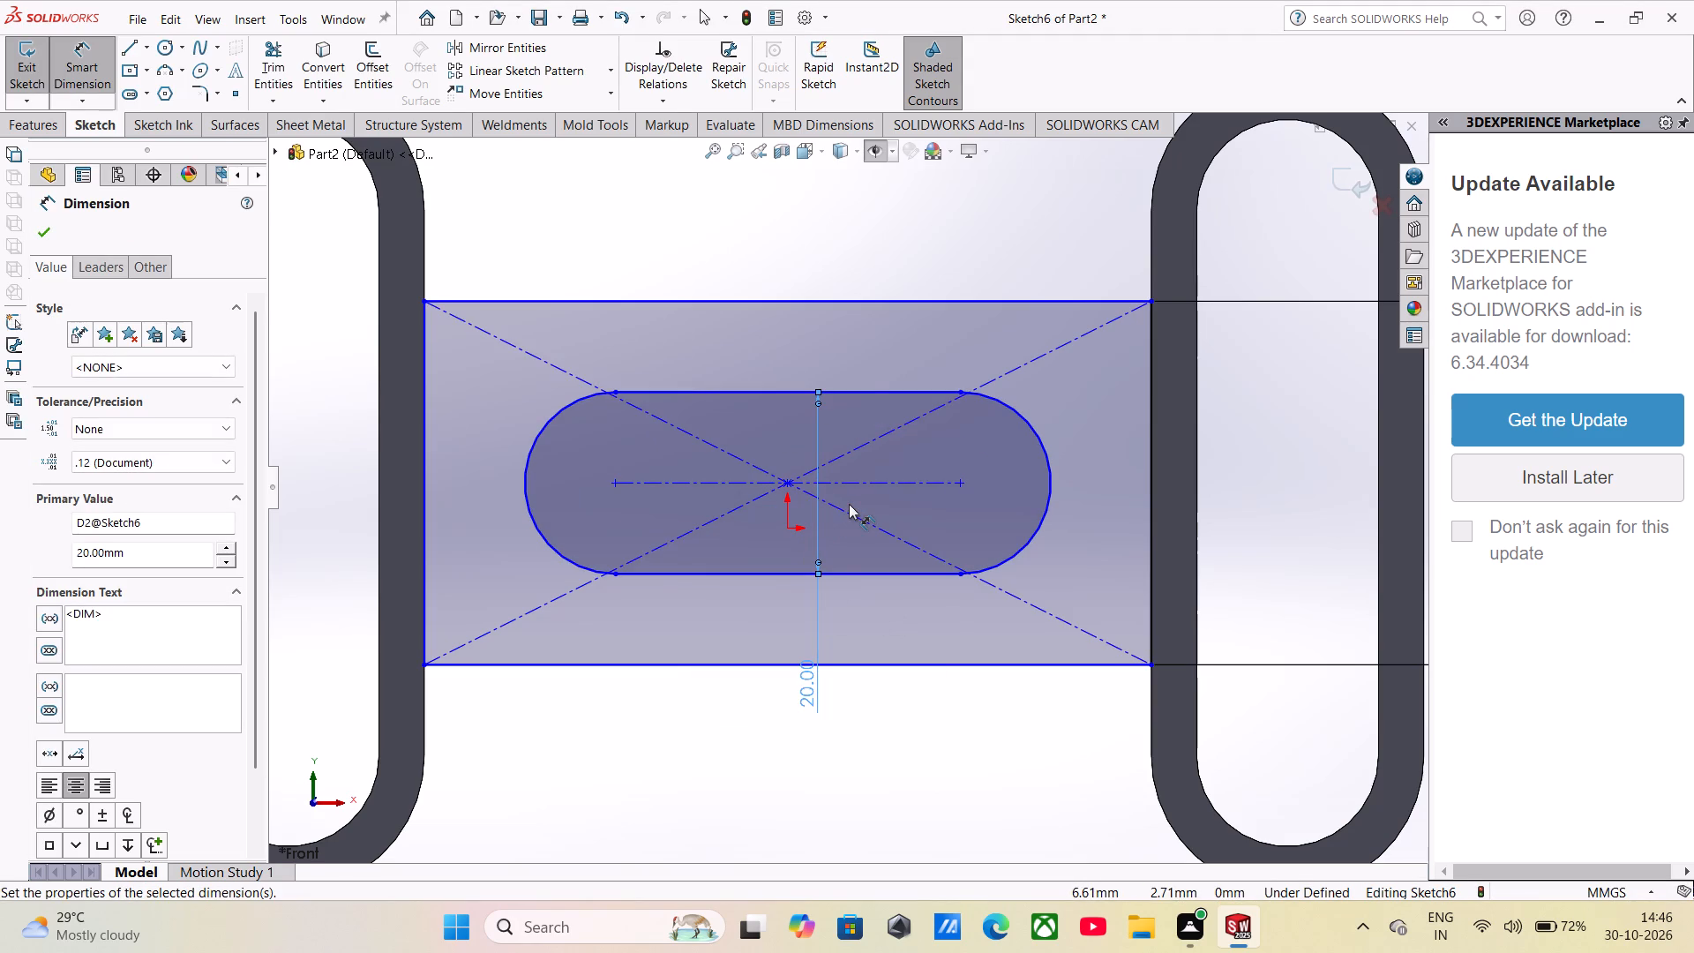
Dimension the distance between the slot's two arc centres as 40 mm.
{"action": "left_click", "coordinate": [617, 484]}
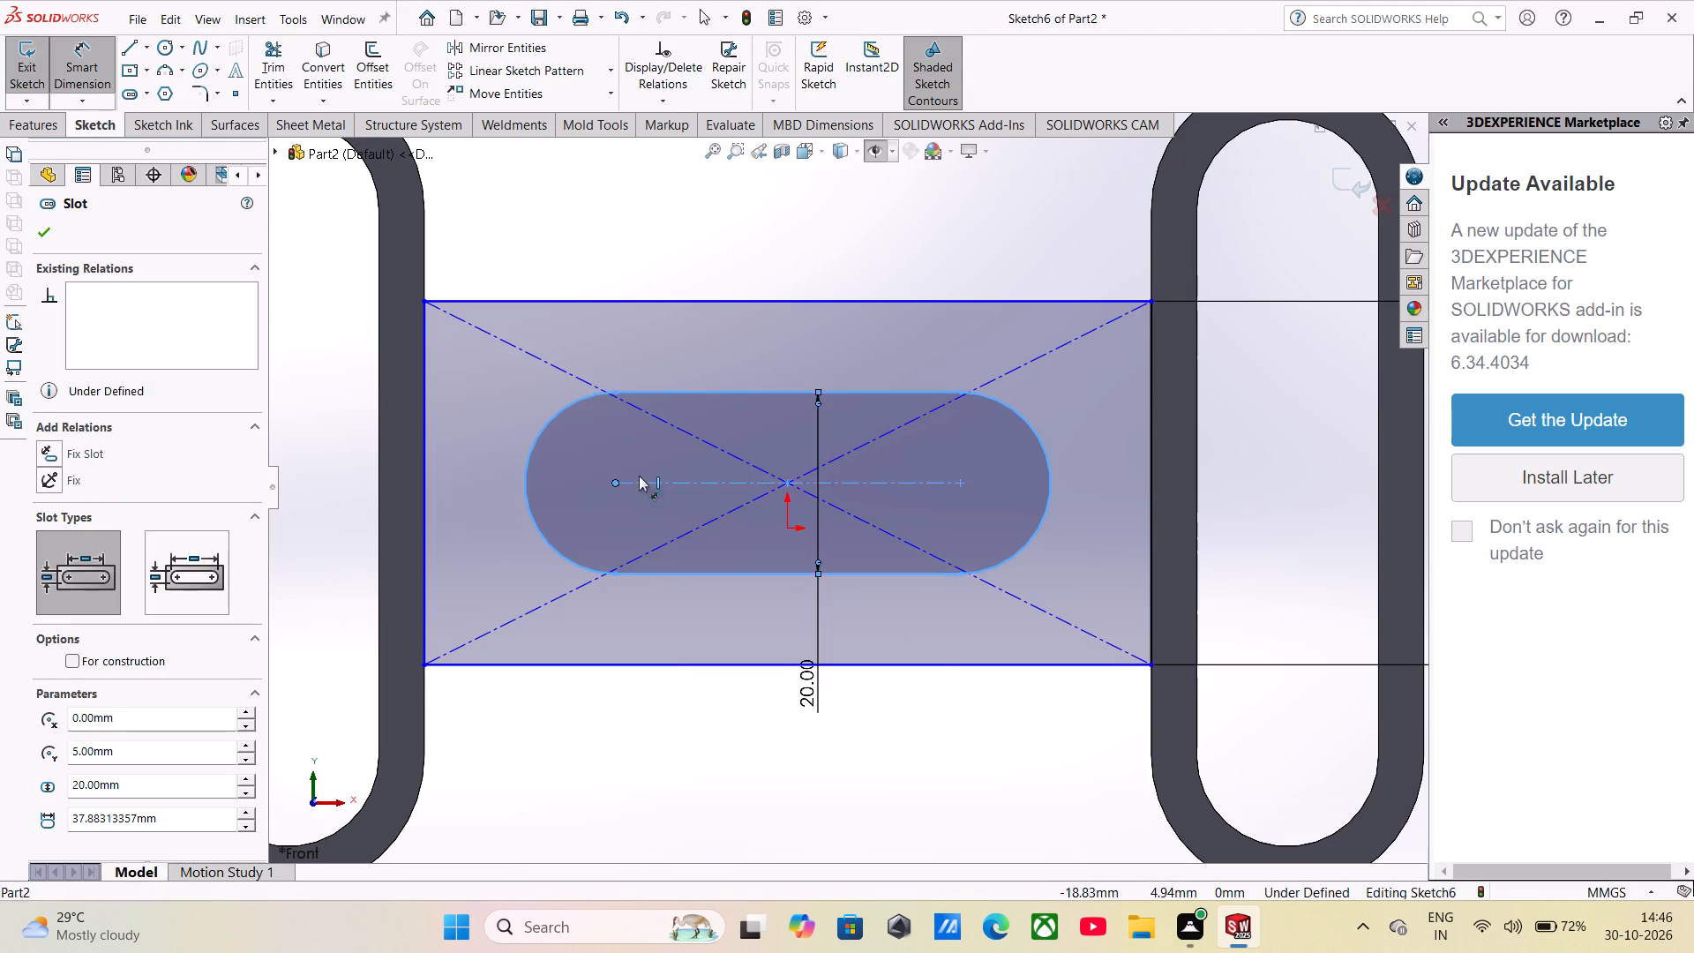
{"action": "left_click", "coordinate": [963, 481]}
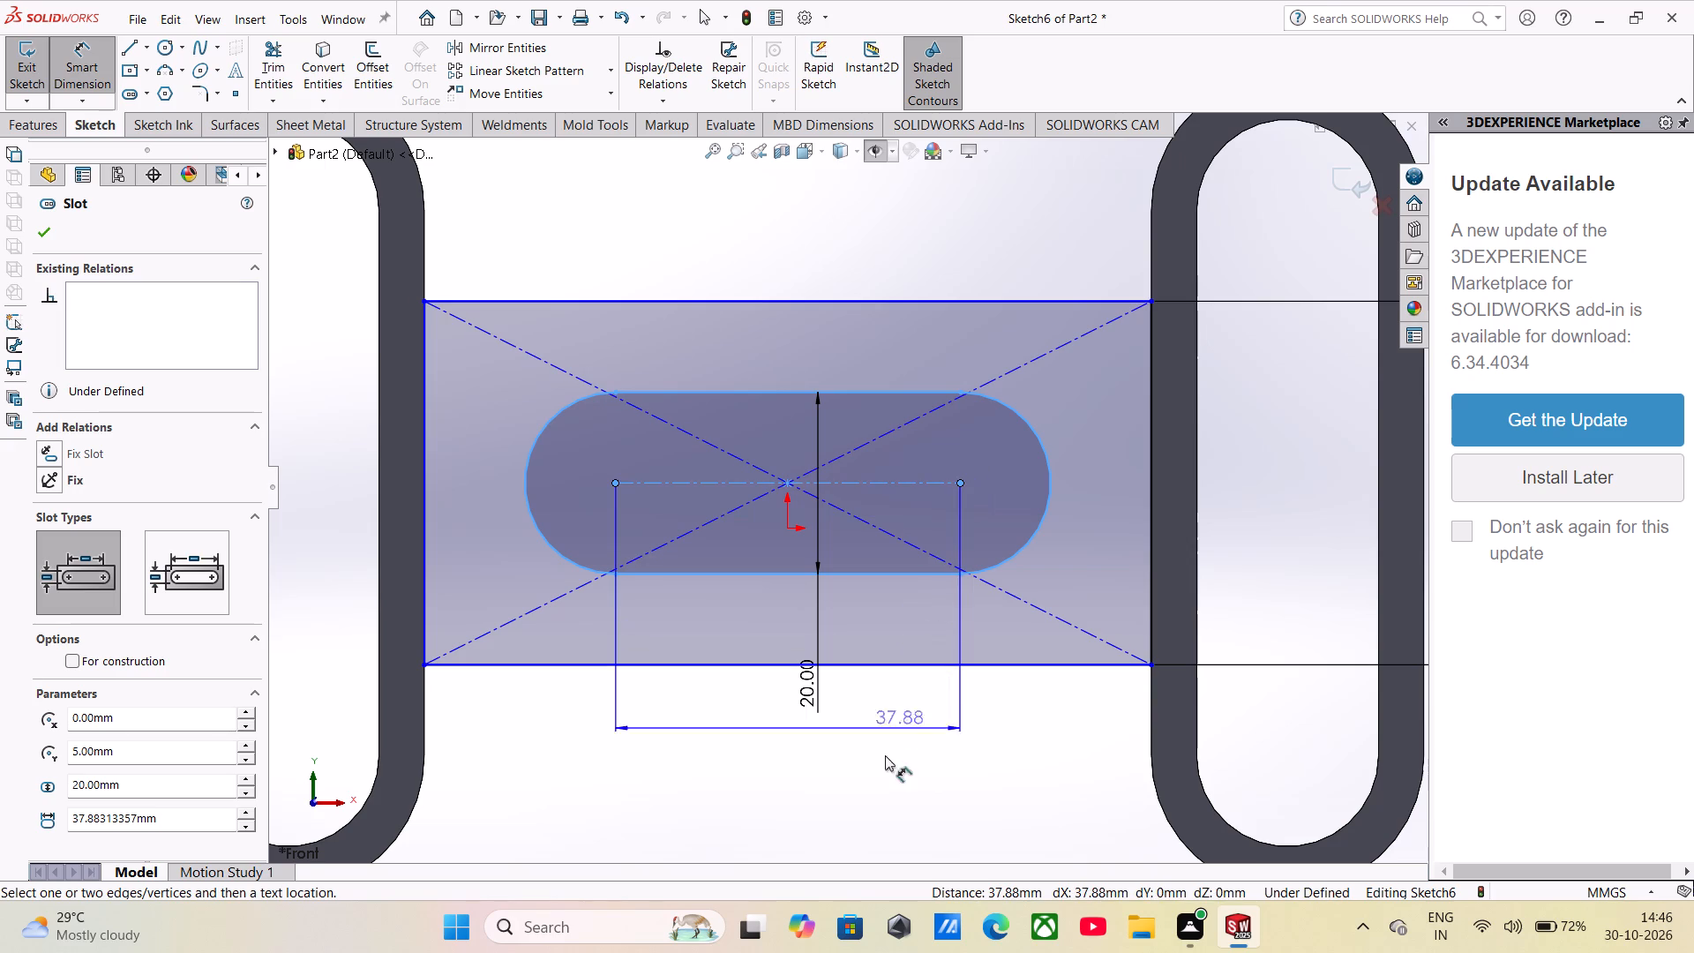
{"action": "left_click", "coordinate": [847, 785]}
{"action": "type", "text": "40"}
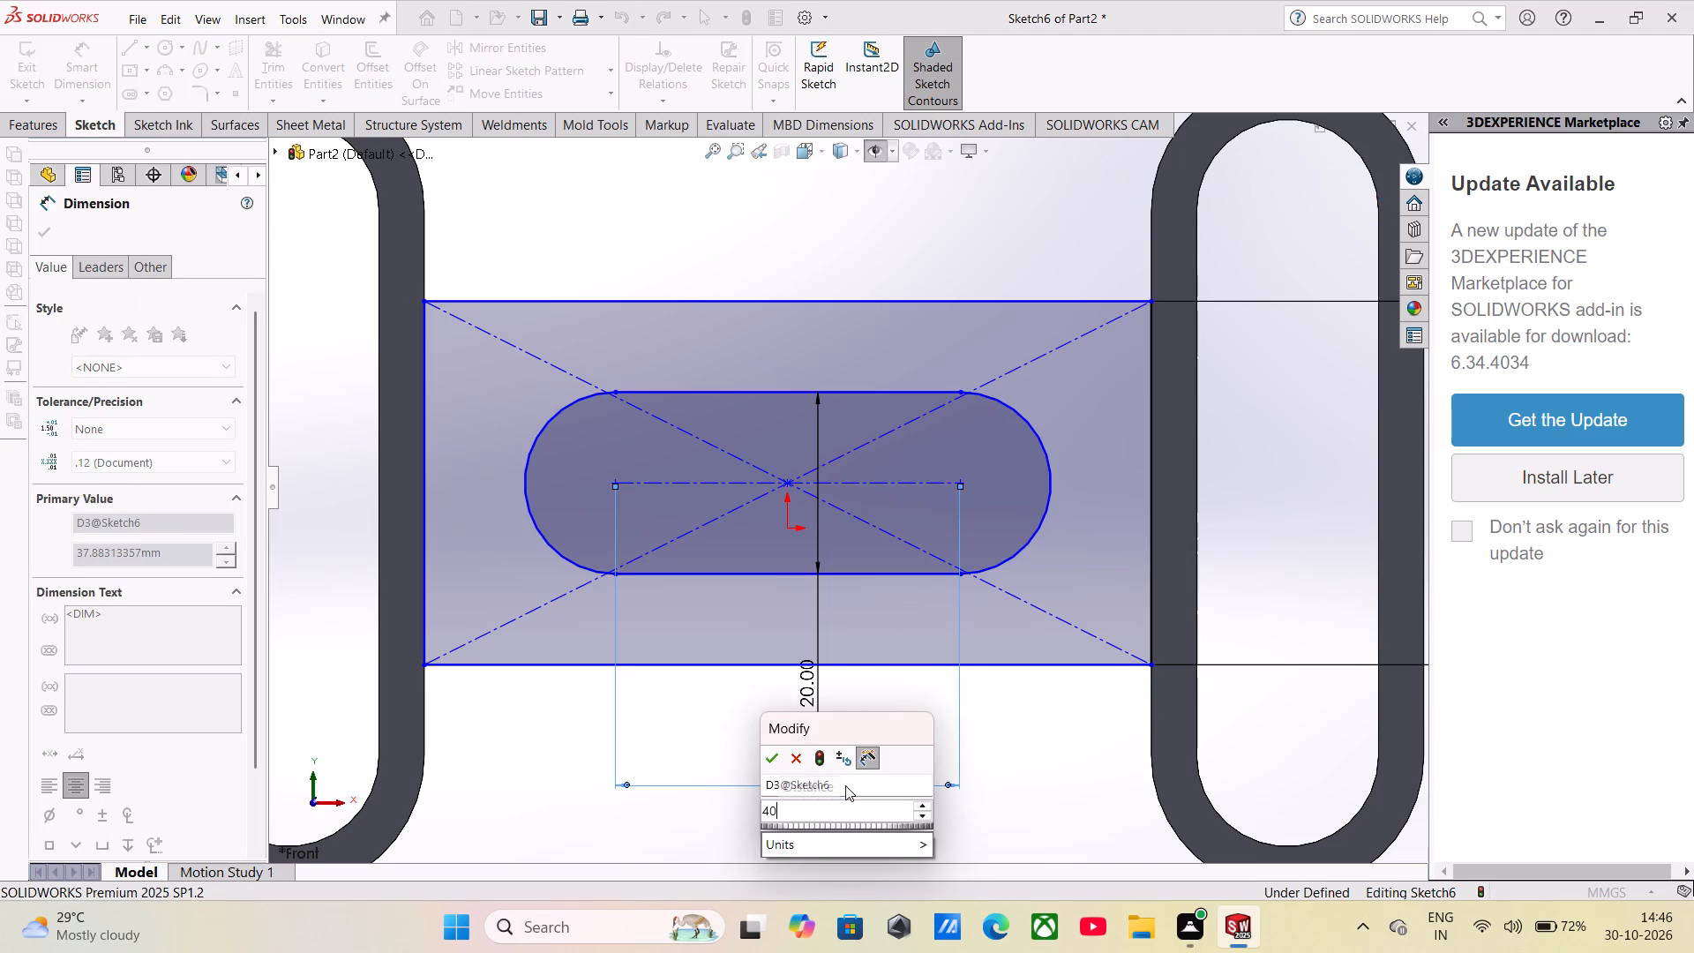
{"action": "key", "text": "Return"}
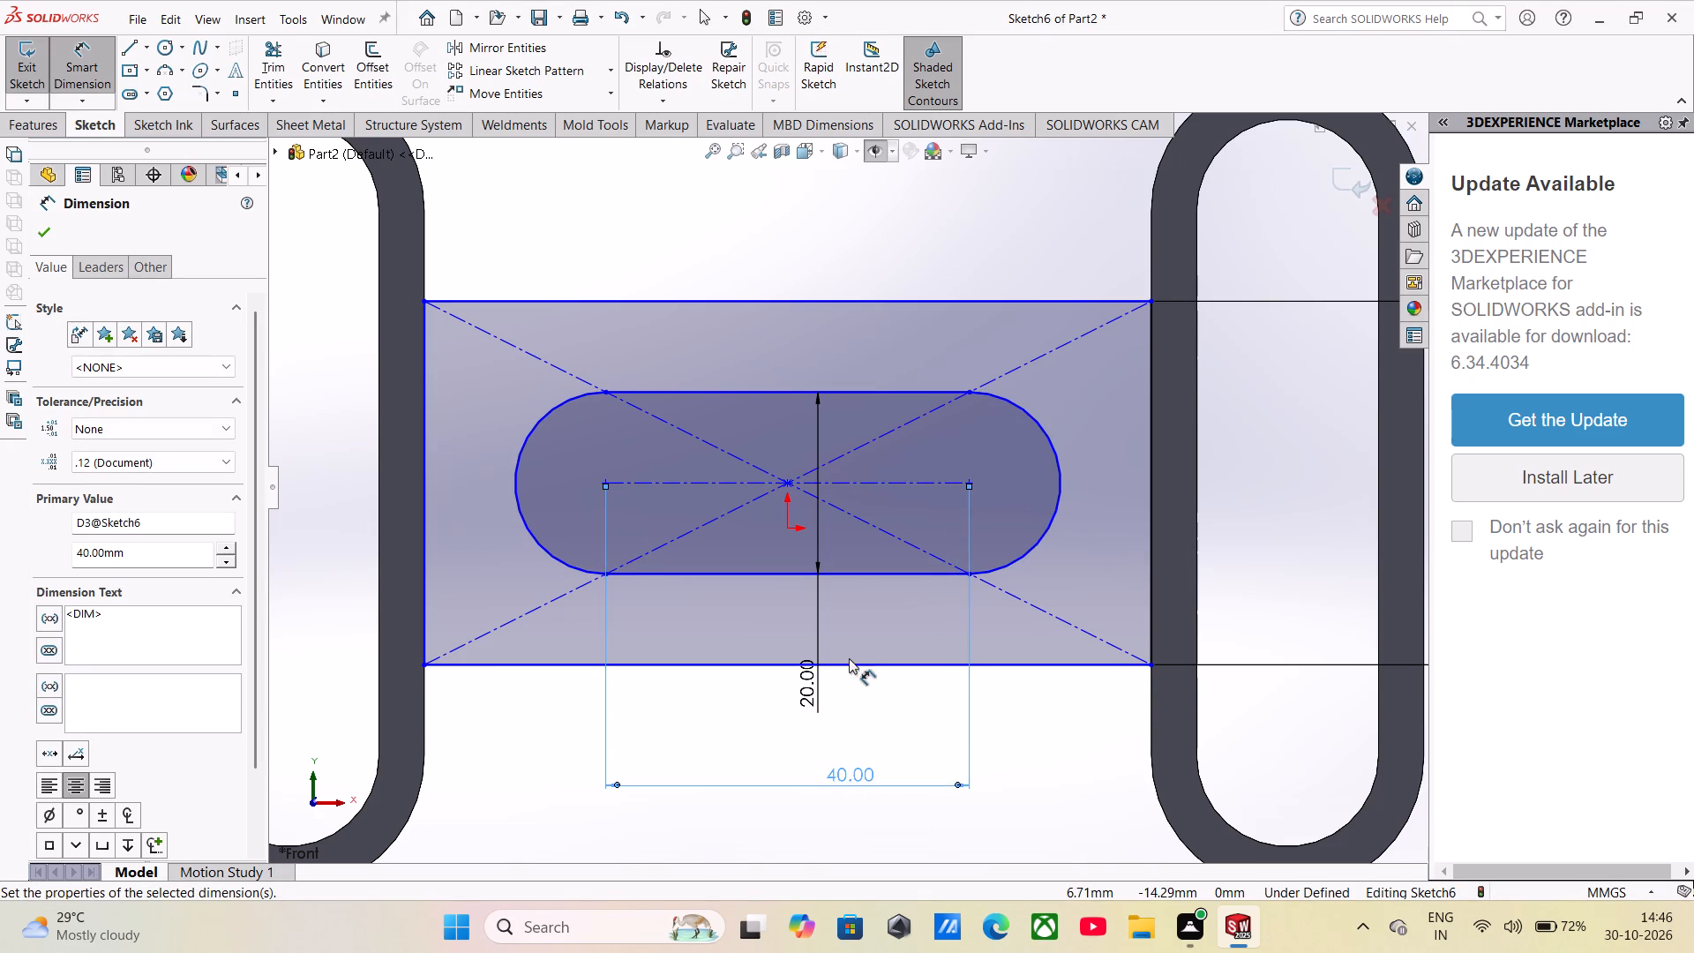
Extrude the slotted rectangle as a Mid Plane boss 40 mm deep, merged with the two rings.
{"action": "scroll", "coordinate": [849, 658], "scroll_direction": "up", "scroll_amount": 1}
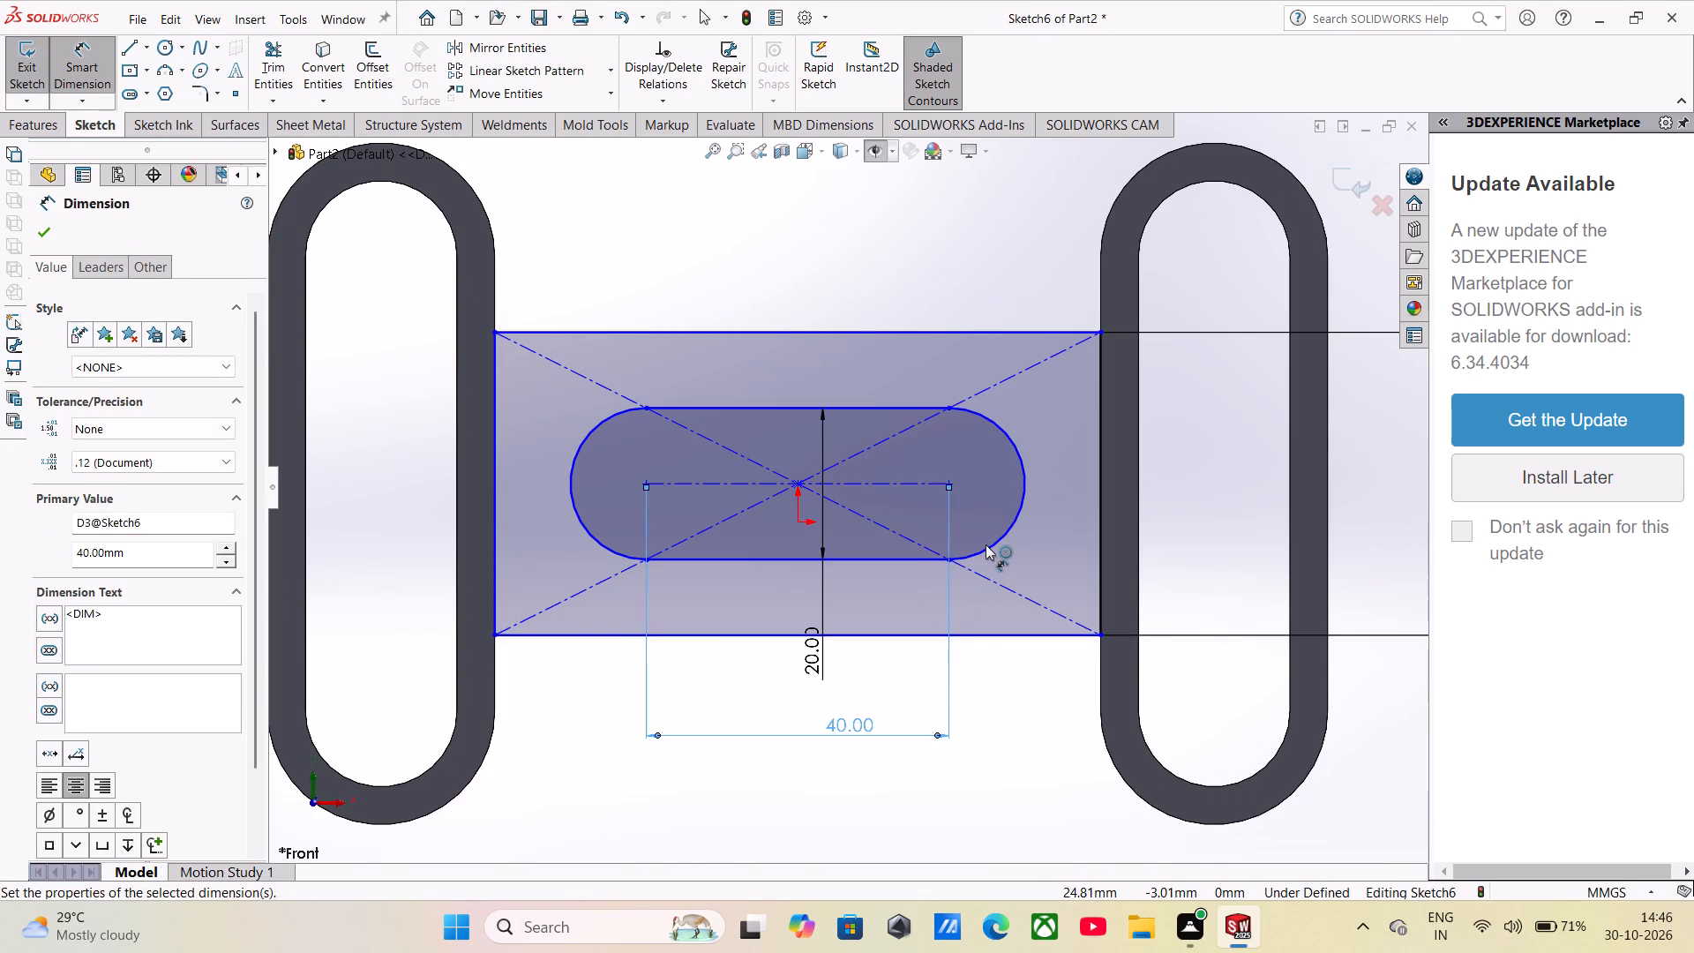
{"action": "scroll", "coordinate": [976, 544], "scroll_direction": "down", "scroll_amount": 3}
{"action": "scroll", "coordinate": [976, 544], "scroll_direction": "up", "scroll_amount": 4}
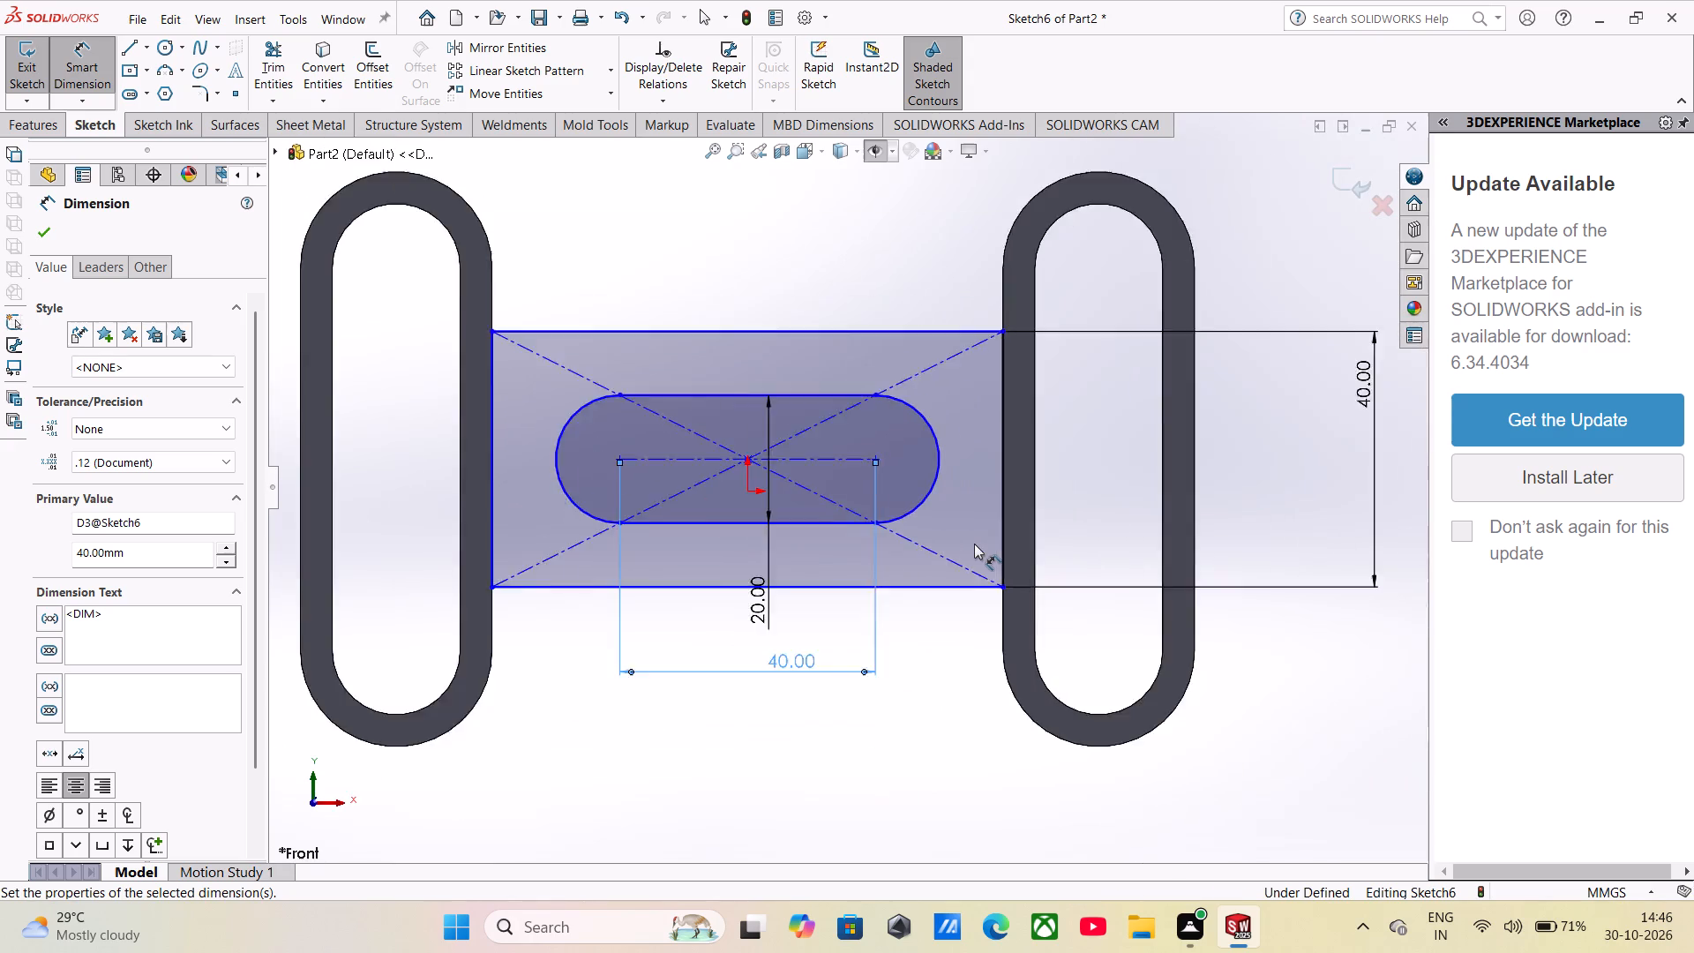
{"action": "scroll", "coordinate": [974, 544], "scroll_direction": "up", "scroll_amount": 2}
{"action": "left_click", "coordinate": [16, 131]}
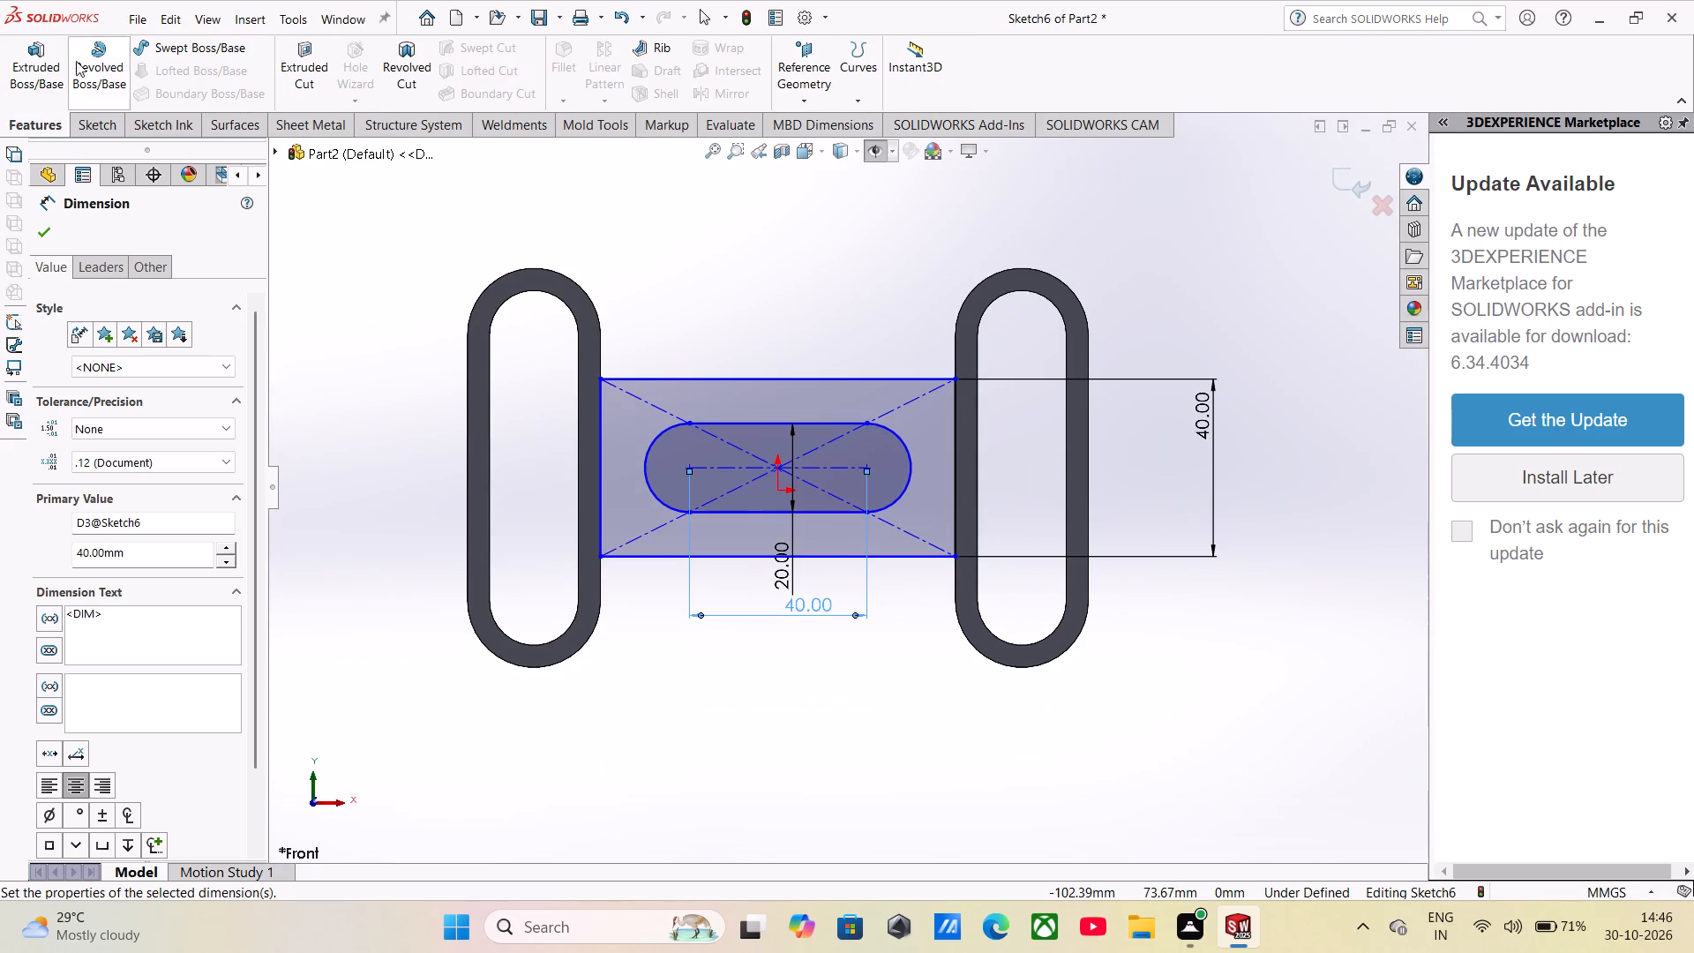
{"action": "left_click", "coordinate": [21, 70]}
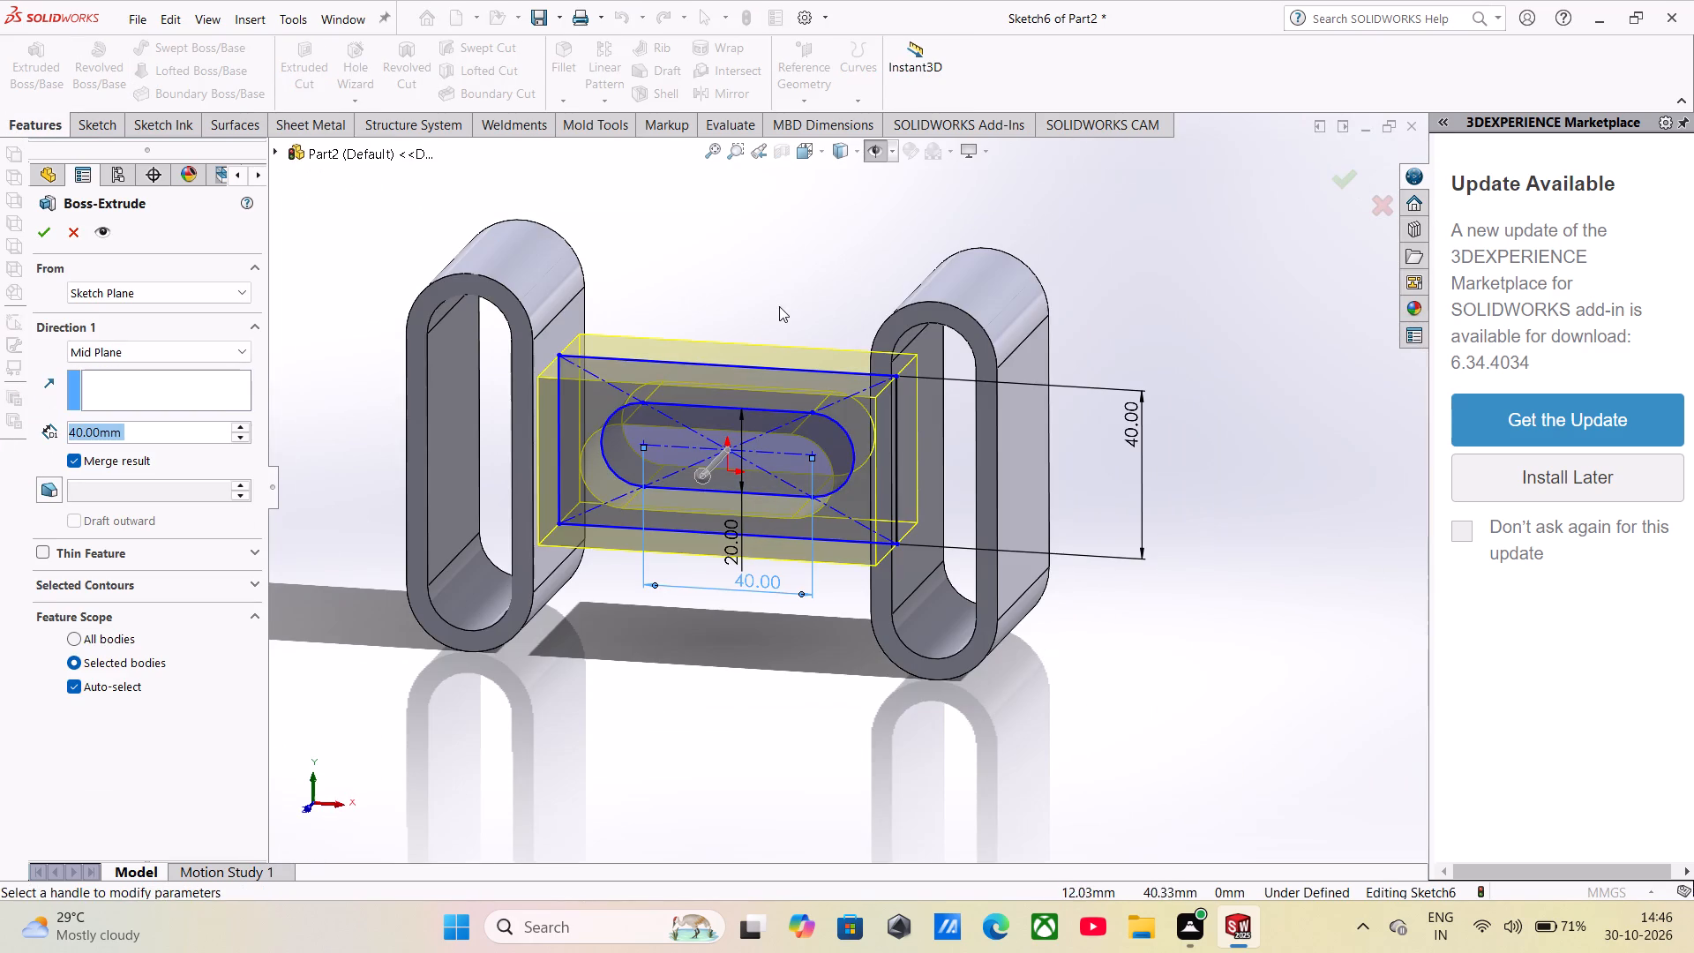
{"action": "middle_click_drag", "start_coordinate": [779, 306], "coordinate": [726, 498]}
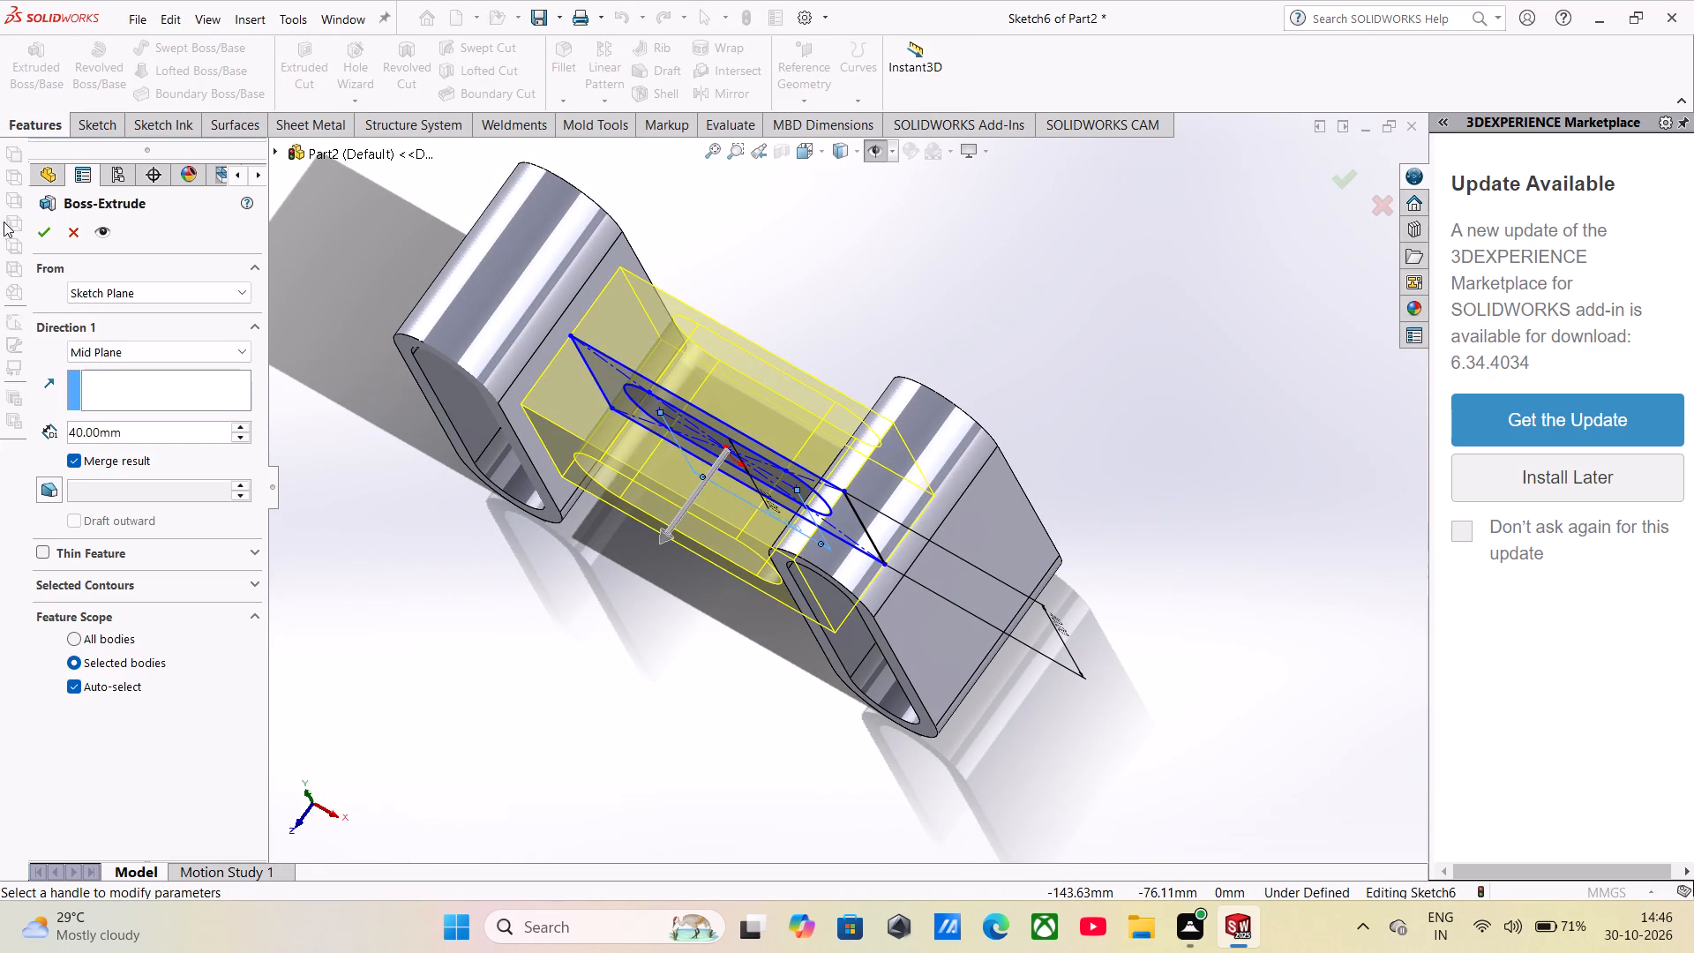
{"action": "left_click", "coordinate": [33, 227]}
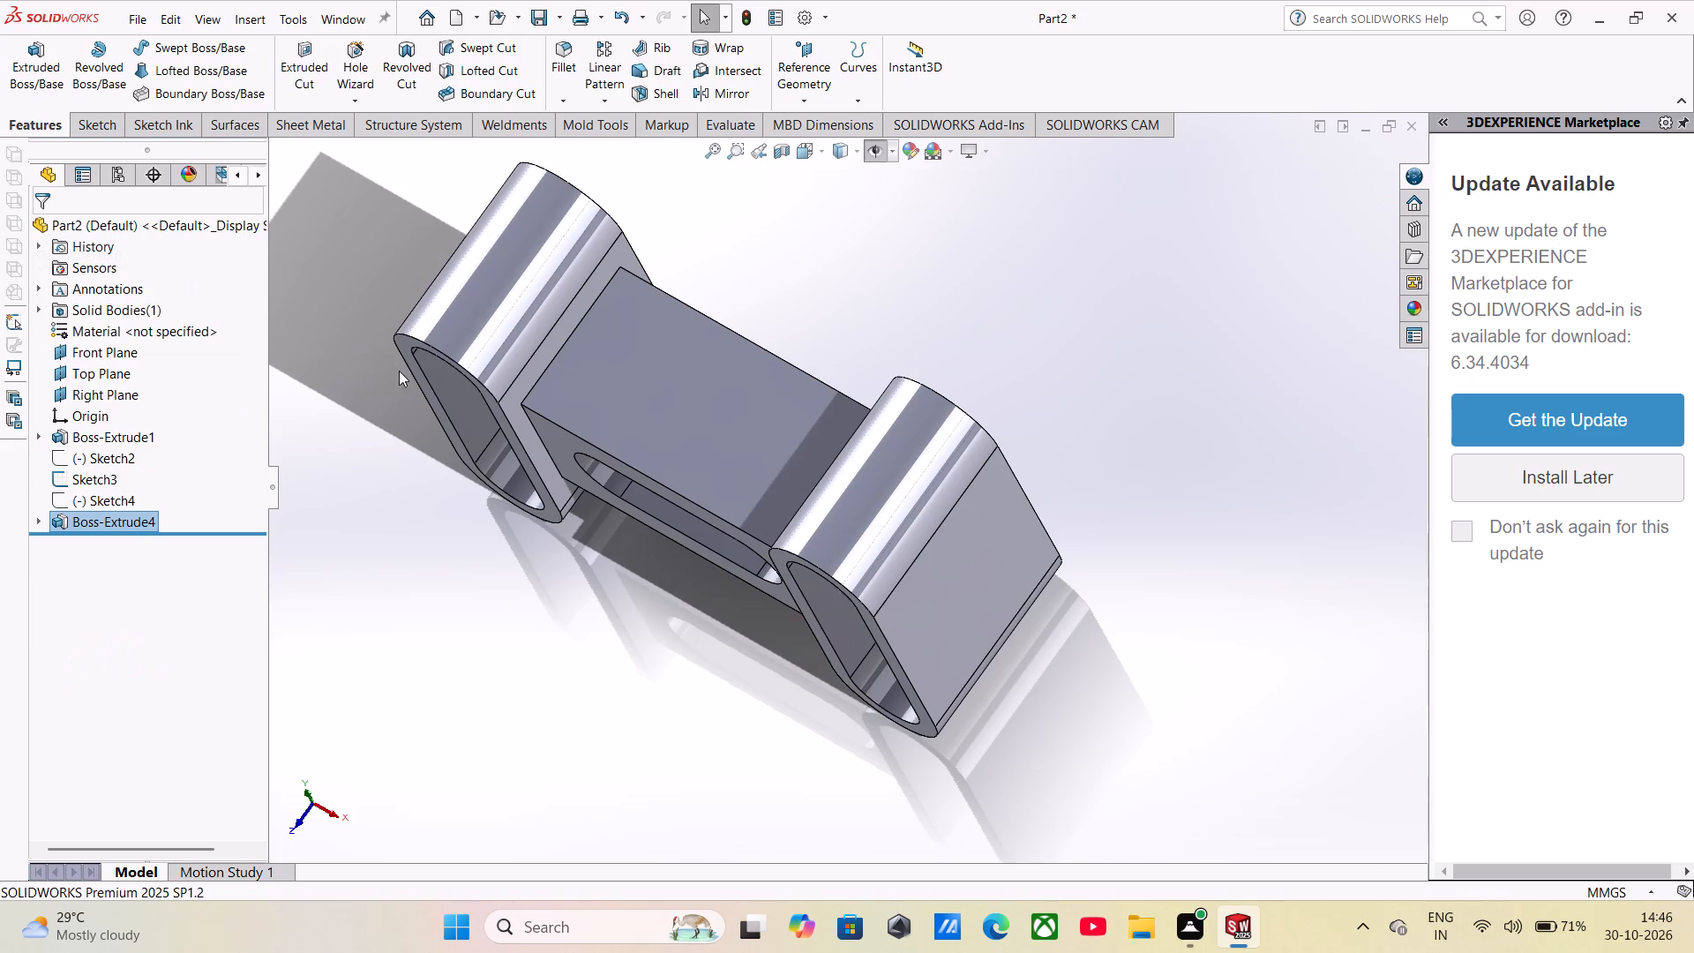
Start a sketch on one ring's flat outer face and draw a circle of about 5 mm radius, about 13 mm directly above the origin.
{"action": "middle_click_drag", "start_coordinate": [407, 379], "coordinate": [424, 256]}
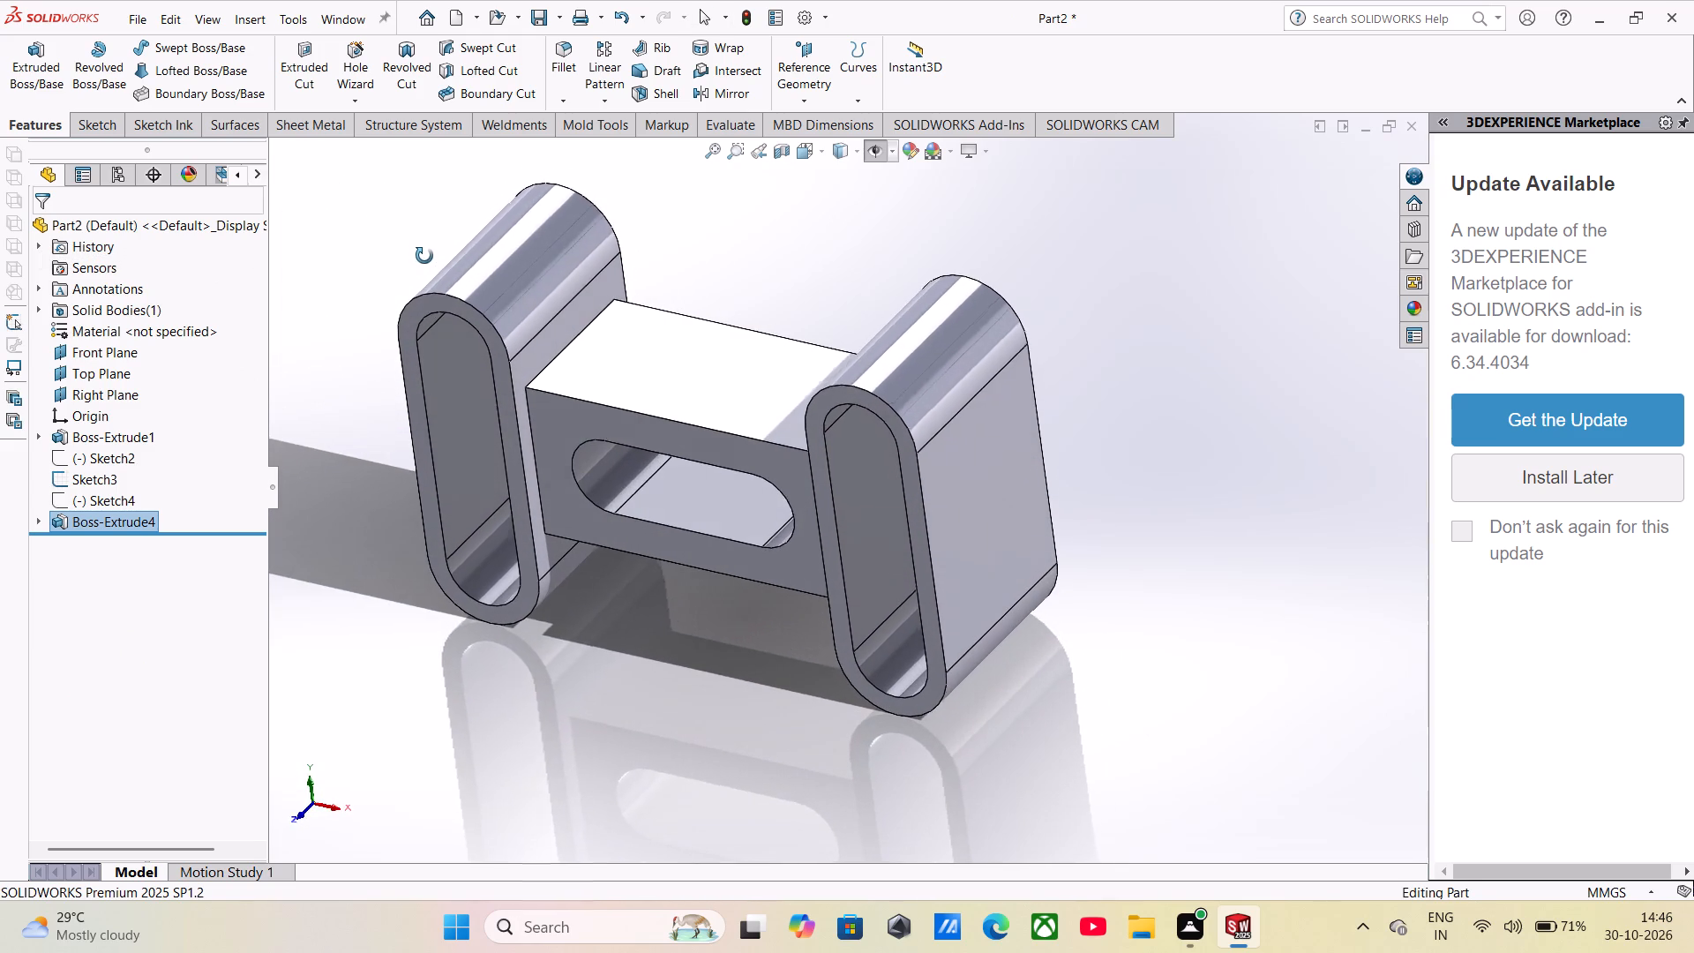
{"action": "middle_click_drag", "start_coordinate": [424, 256], "coordinate": [506, 175]}
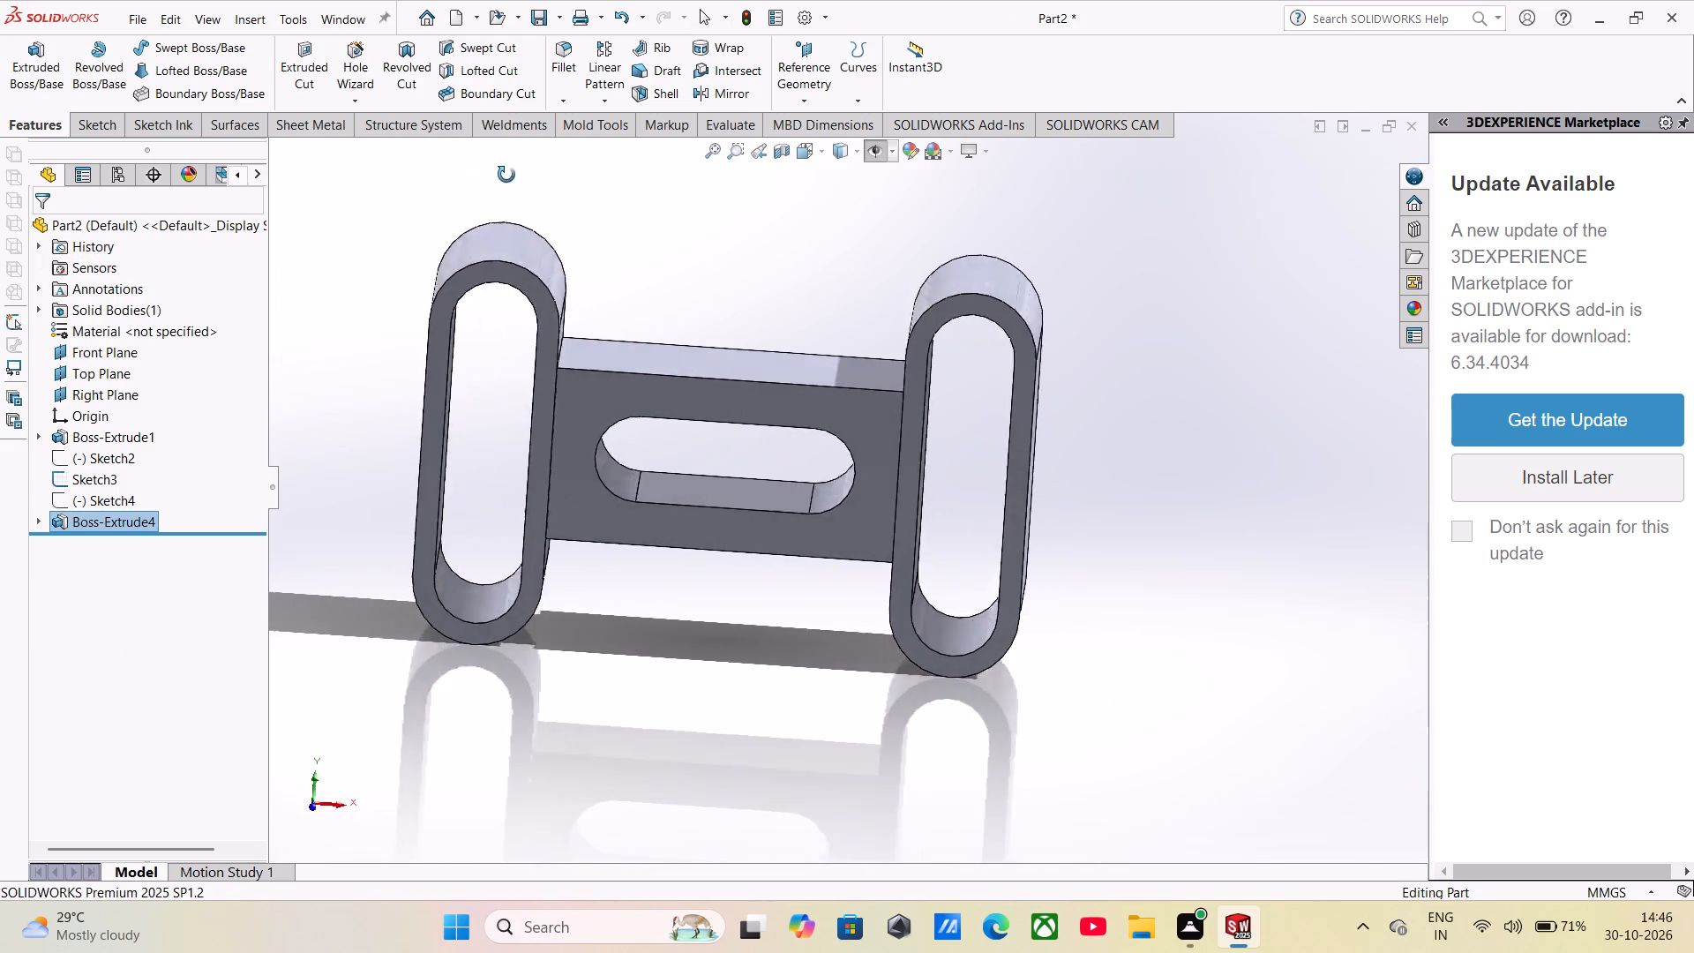
{"action": "middle_click_drag", "start_coordinate": [506, 175], "coordinate": [341, 227]}
{"action": "left_click", "coordinate": [787, 449]}
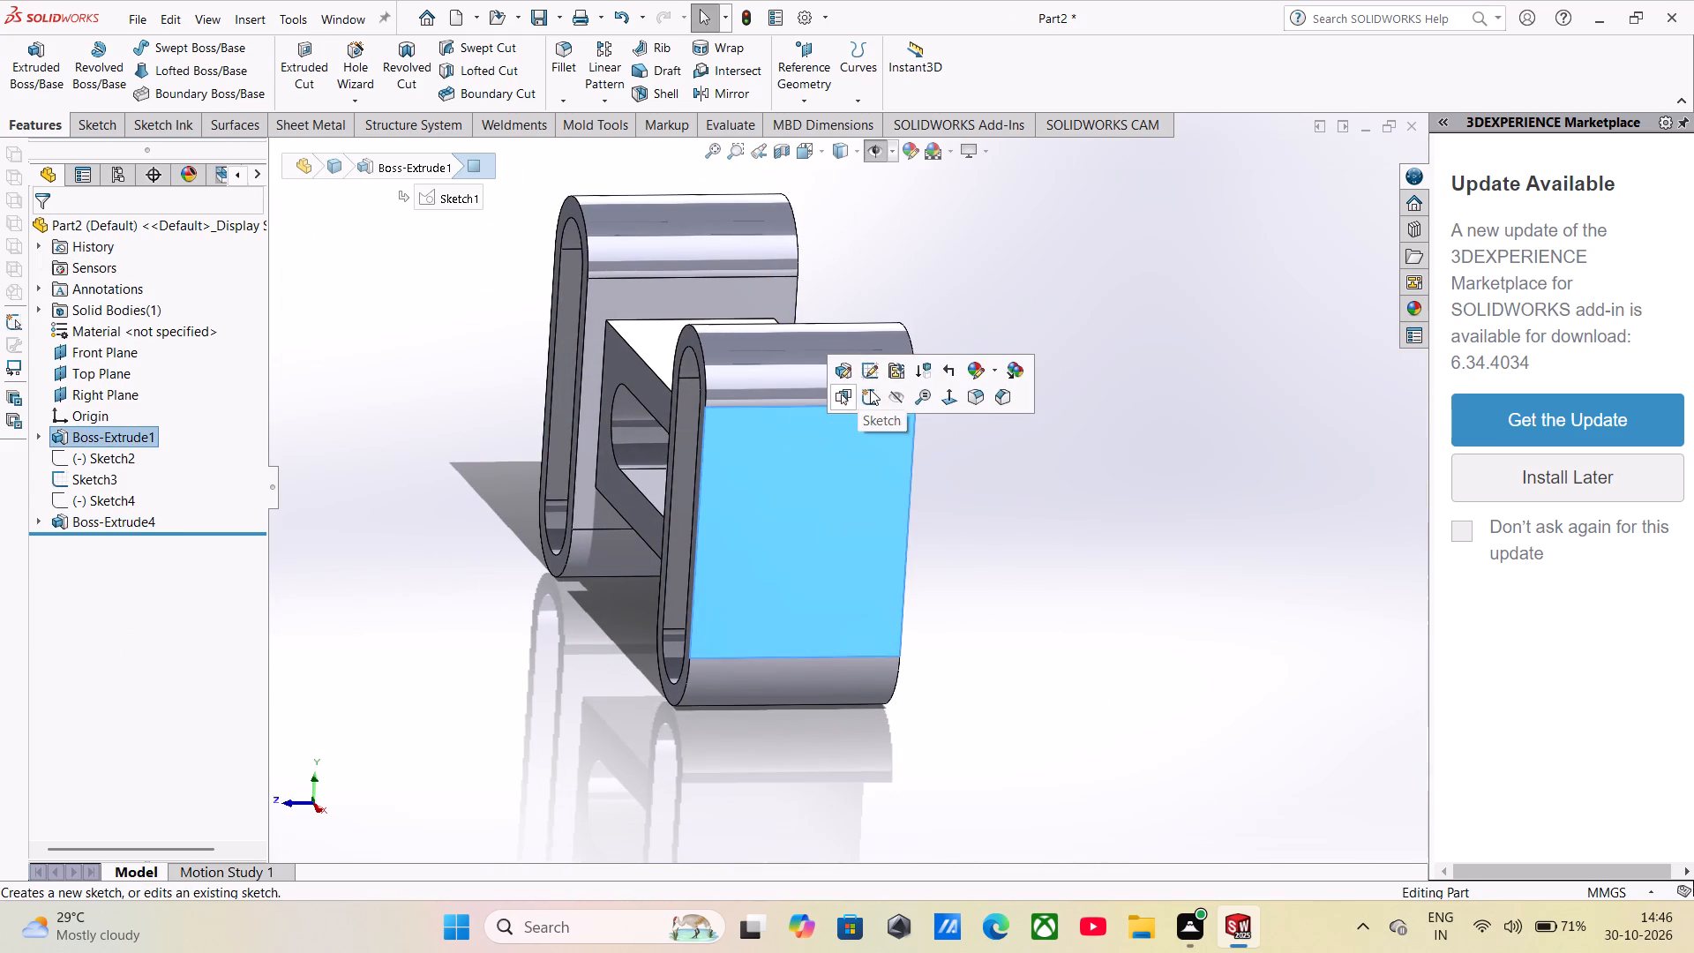
{"action": "left_click", "coordinate": [870, 389]}
{"action": "left_click", "coordinate": [1130, 300]}
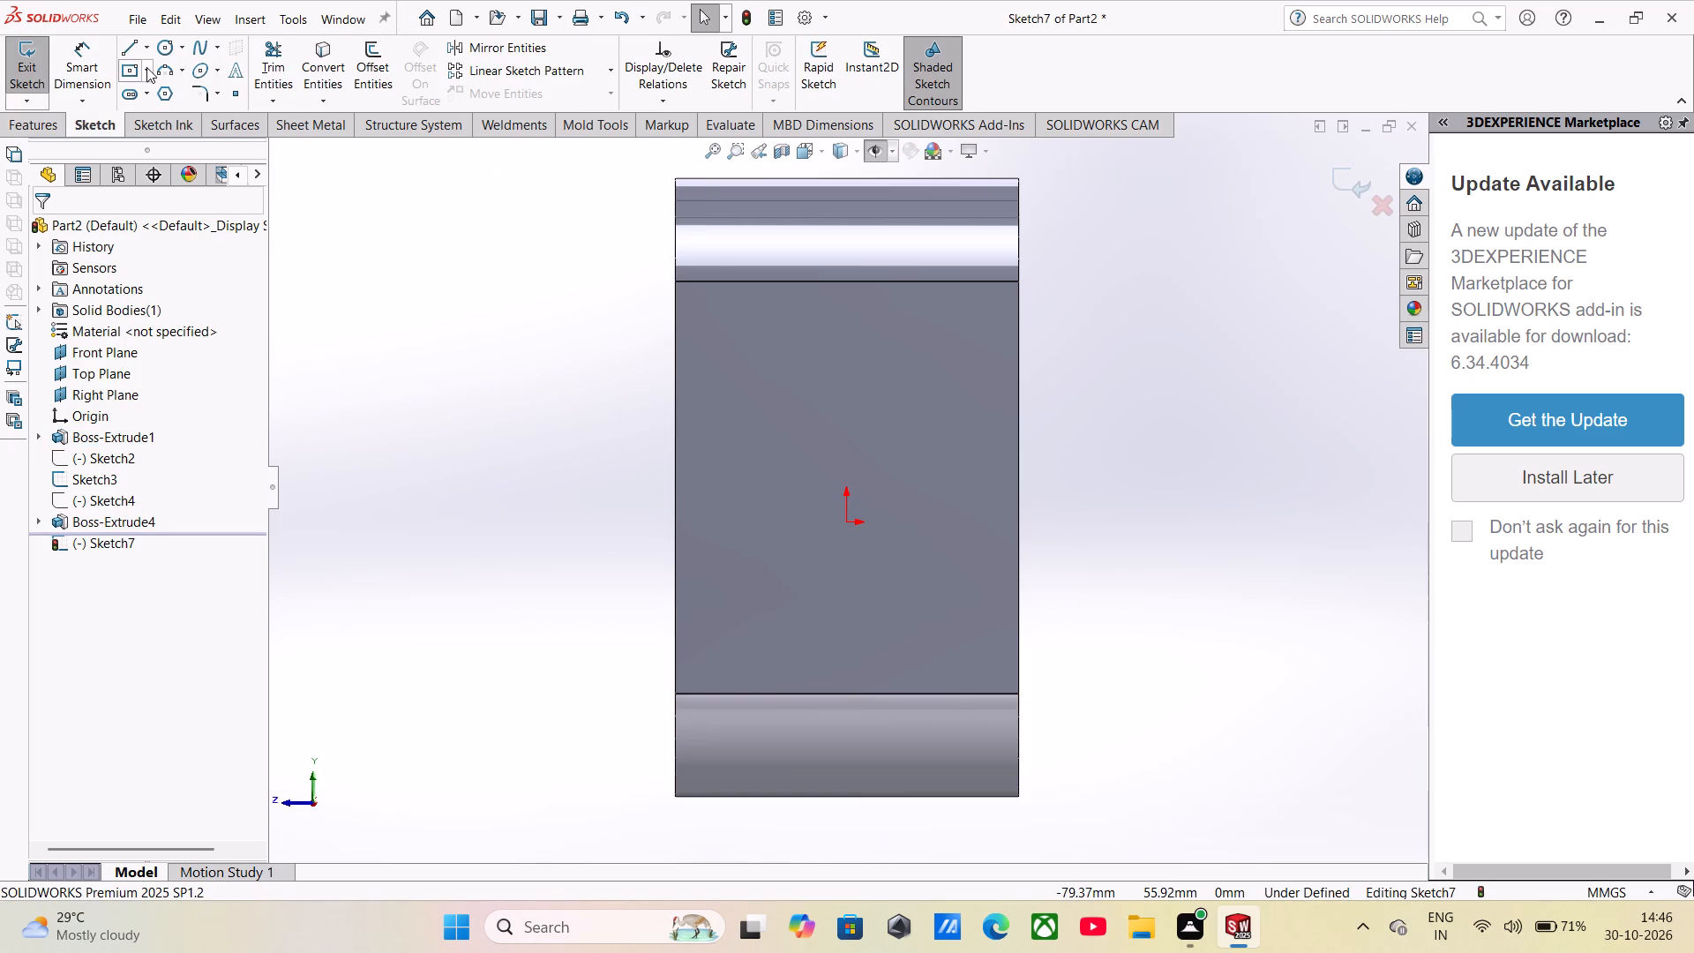
{"action": "left_click", "coordinate": [161, 48]}
{"action": "left_click", "coordinate": [851, 432]}
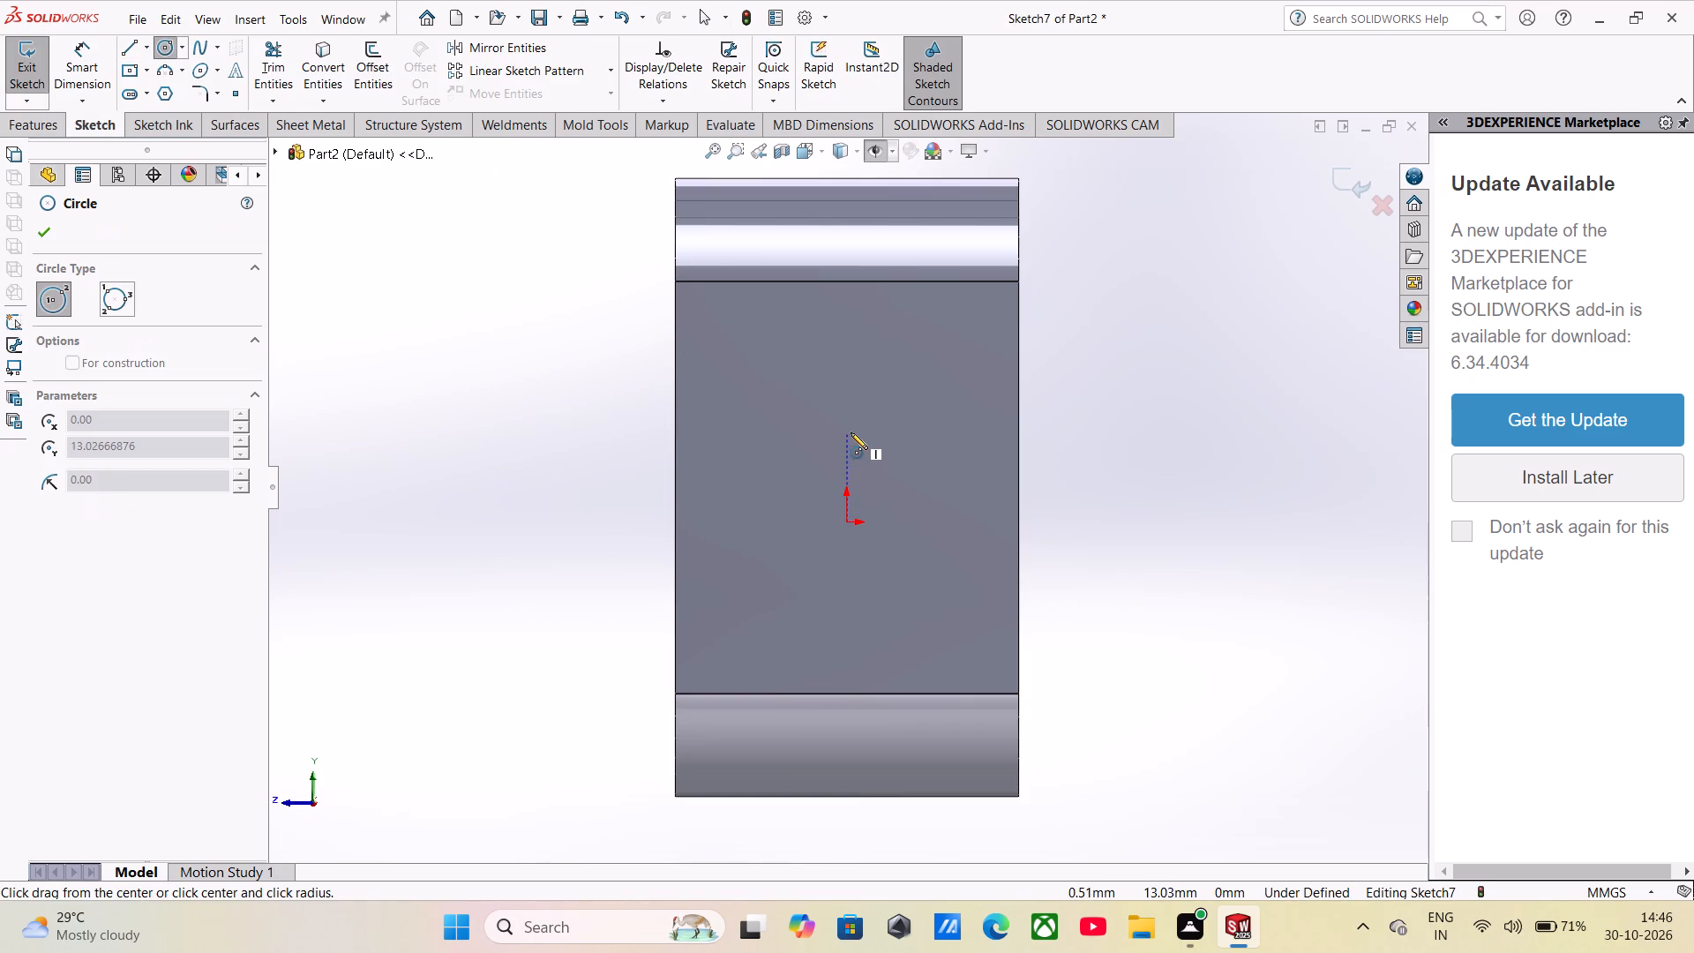
{"action": "left_click", "coordinate": [857, 465]}
Dimension the circle's centre 45 mm above the bottom edge of the ring.
{"action": "left_click", "coordinate": [68, 61]}
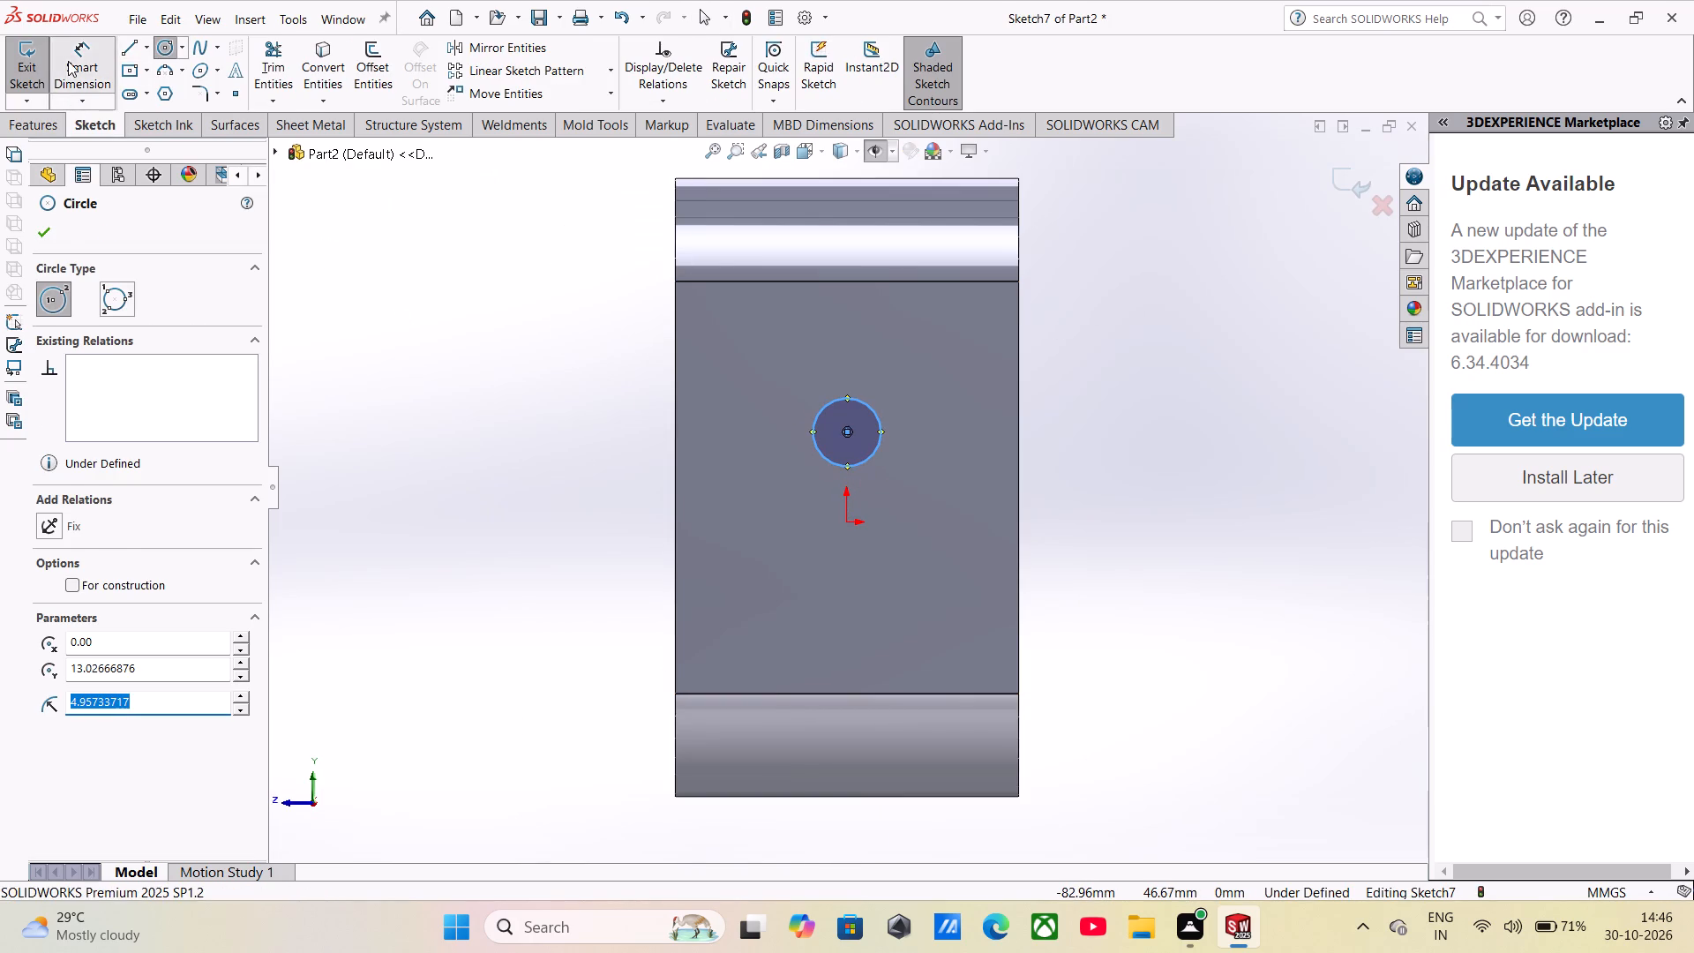
{"action": "left_click", "coordinate": [846, 431]}
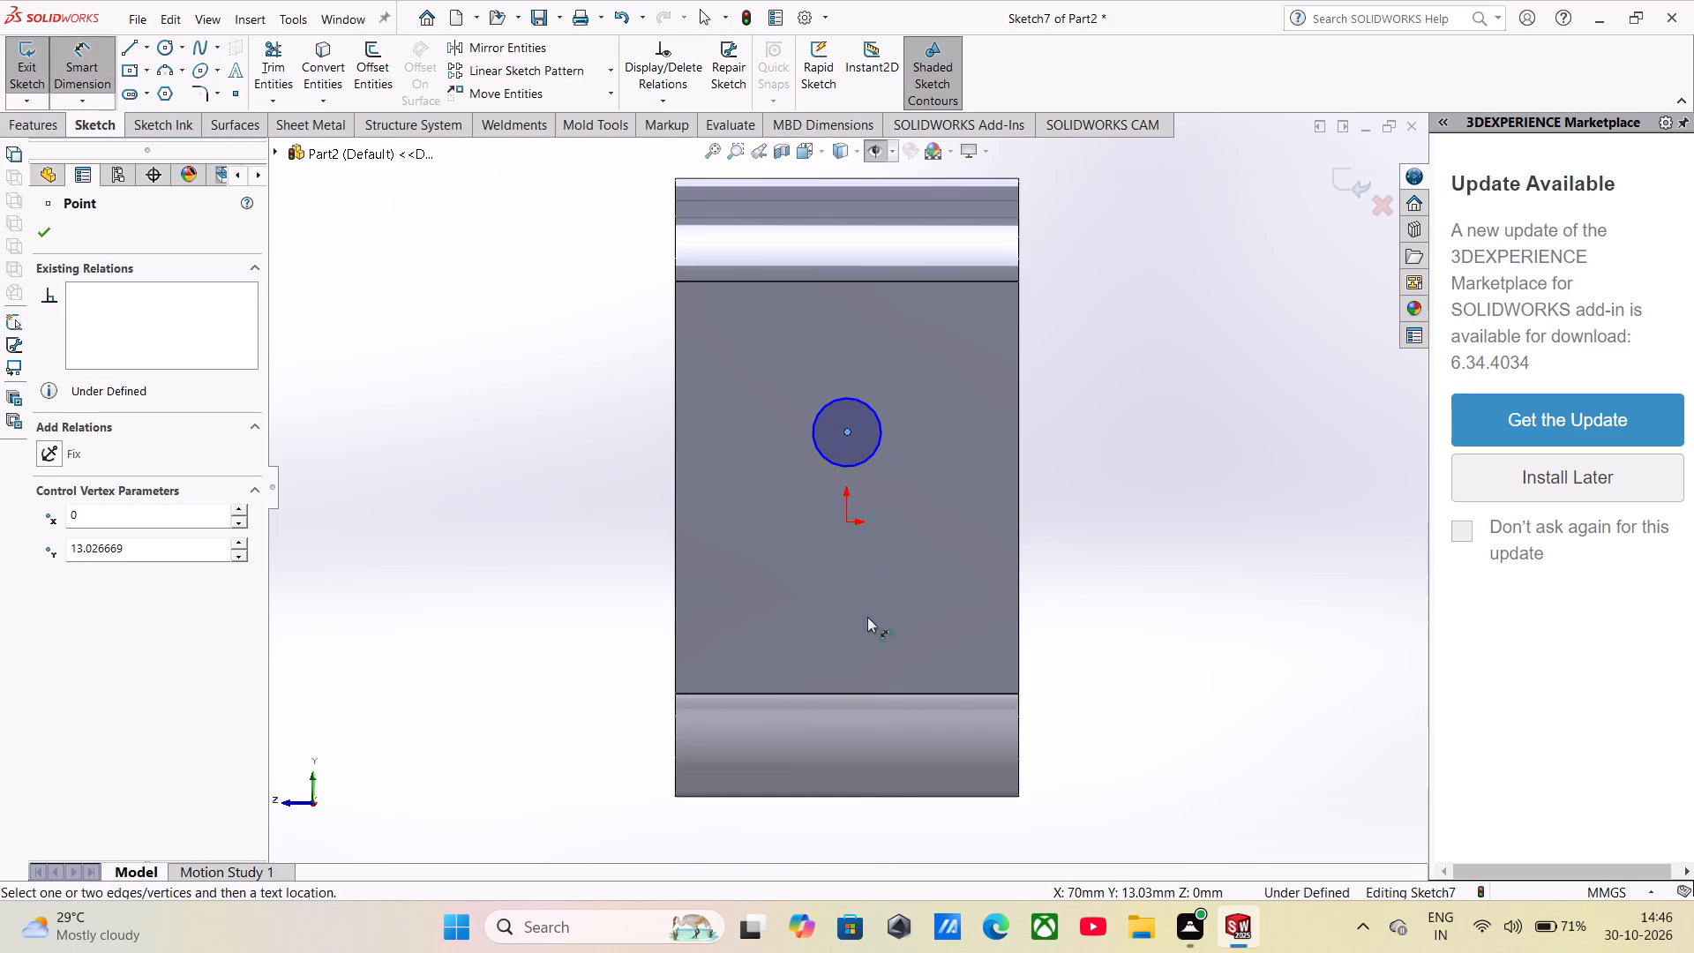
{"action": "left_click", "coordinate": [858, 798]}
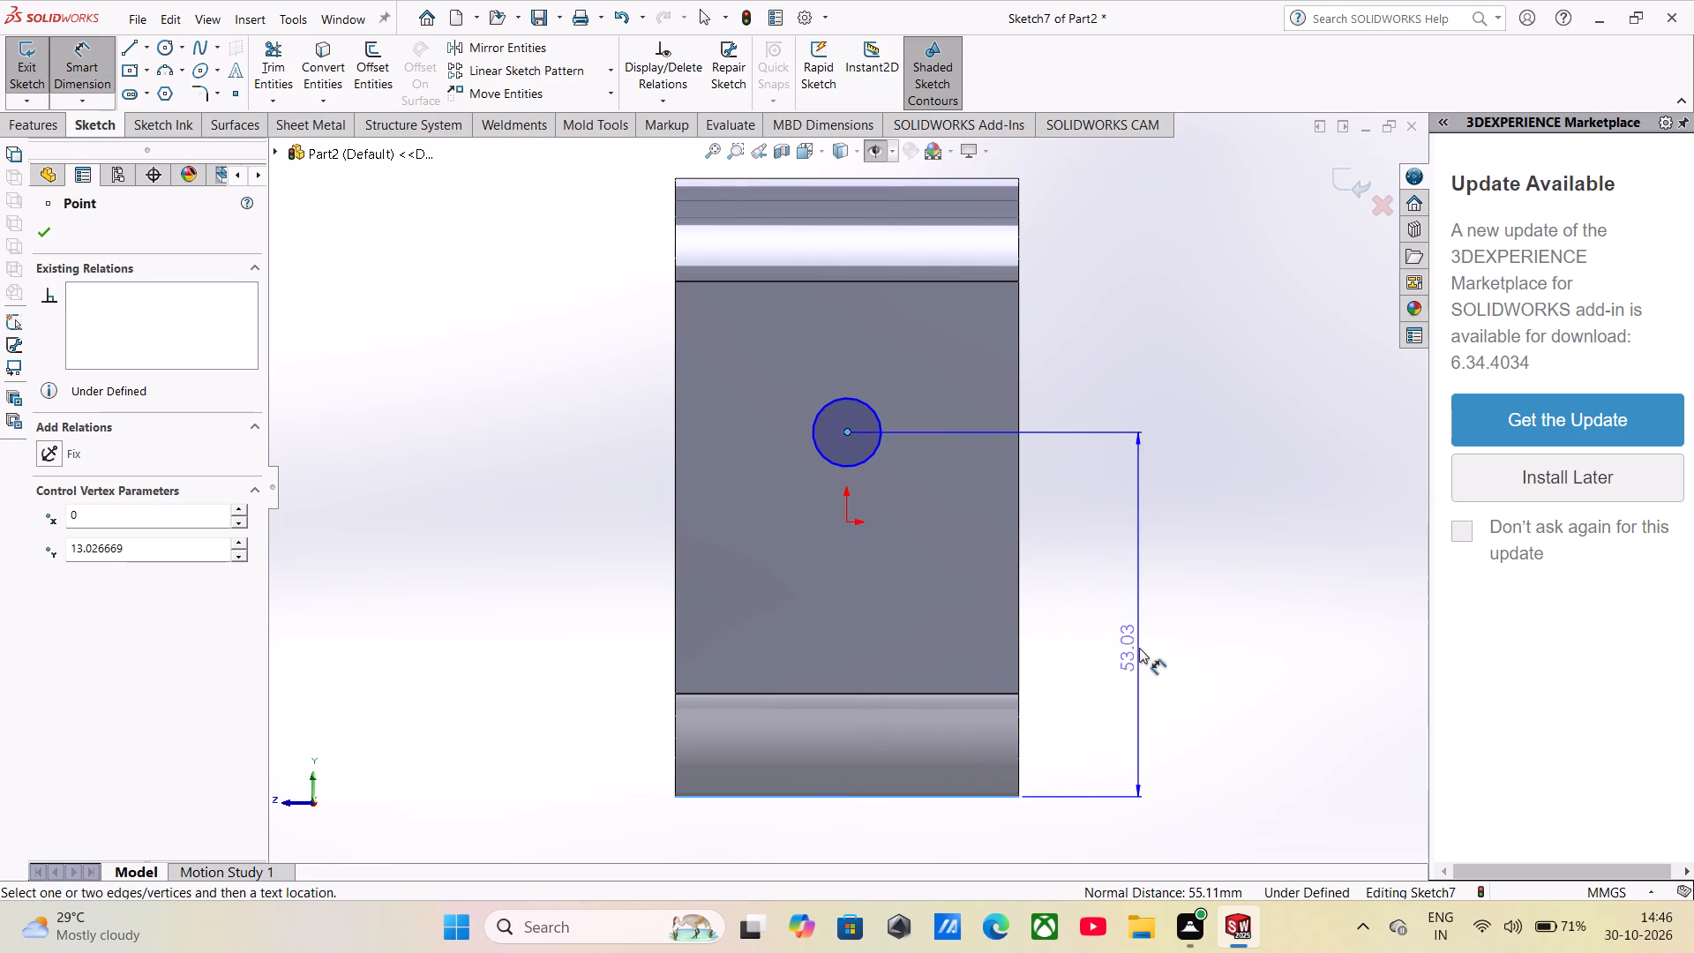
{"action": "left_click", "coordinate": [1141, 648]}
{"action": "type", "text": "45"}
{"action": "key", "text": "Return"}
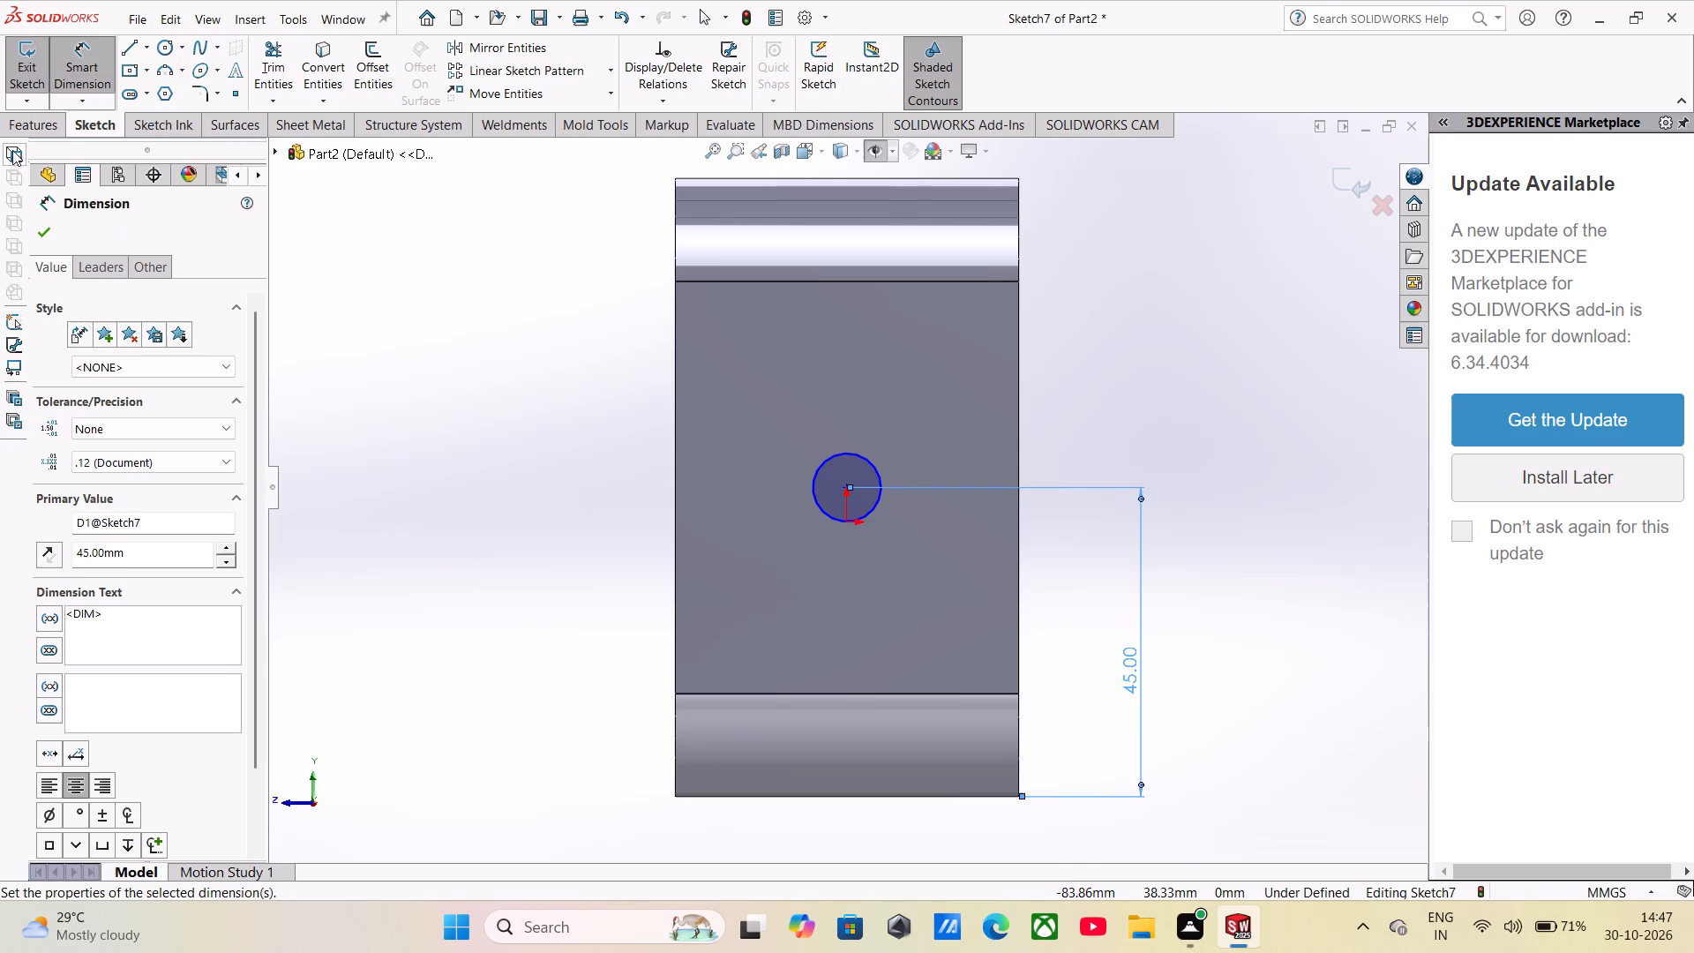
Cut-extrude the circle as a Blind cut 164 mm deep through both rings and the web.
{"action": "left_click", "coordinate": [28, 125]}
{"action": "left_click", "coordinate": [290, 68]}
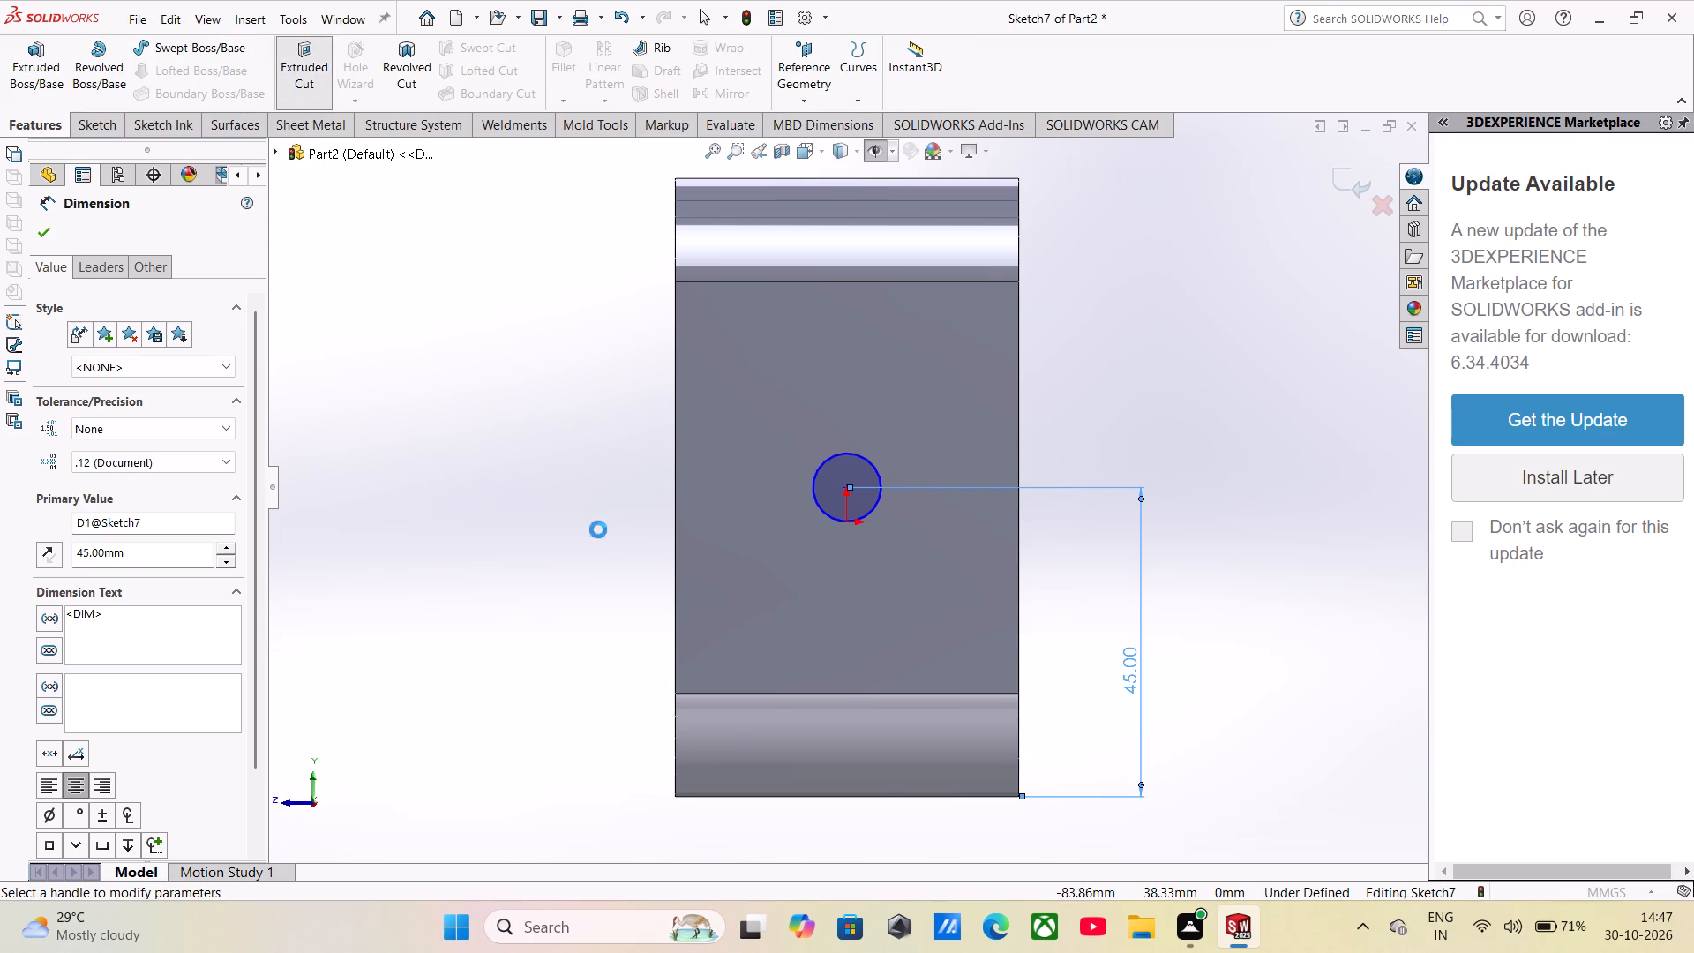
{"action": "middle_click_drag", "start_coordinate": [509, 558], "coordinate": [585, 579]}
{"action": "left_click_drag", "start_coordinate": [801, 487], "coordinate": [389, 415]}
{"action": "middle_click_drag", "start_coordinate": [513, 612], "coordinate": [594, 576]}
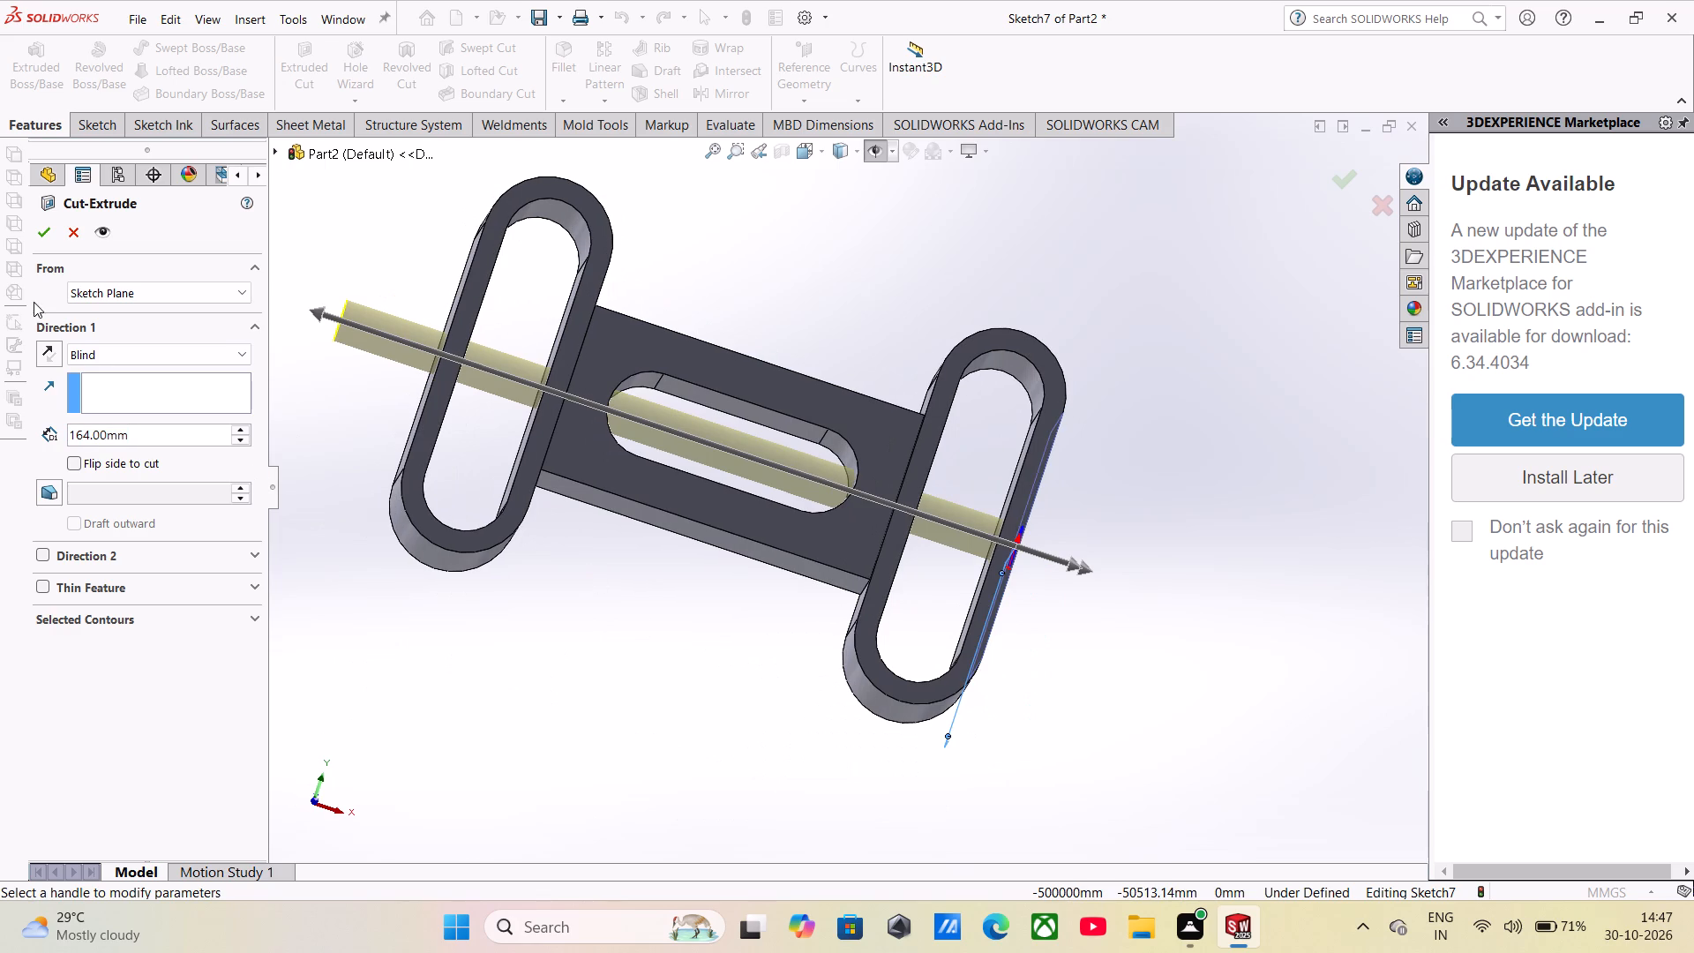
{"action": "left_click", "coordinate": [40, 236]}
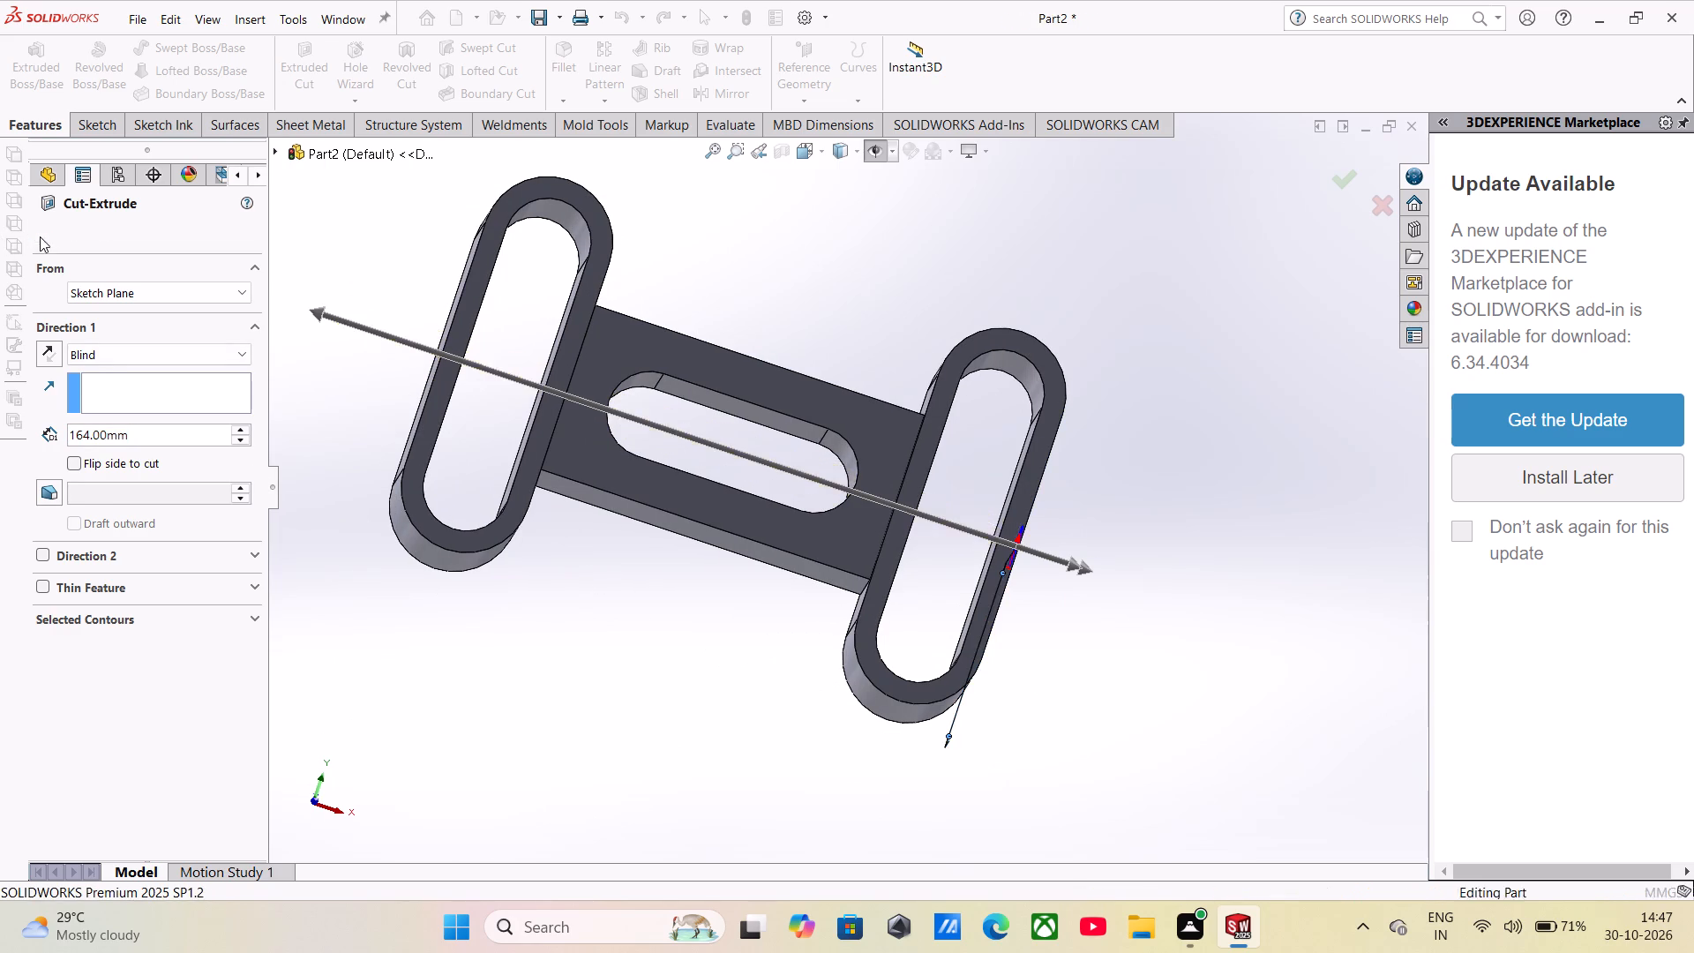
Examine the part from several sides, checking the cross hole through the rings and the slotted web.
{"action": "middle_click_drag", "start_coordinate": [793, 604], "coordinate": [650, 621]}
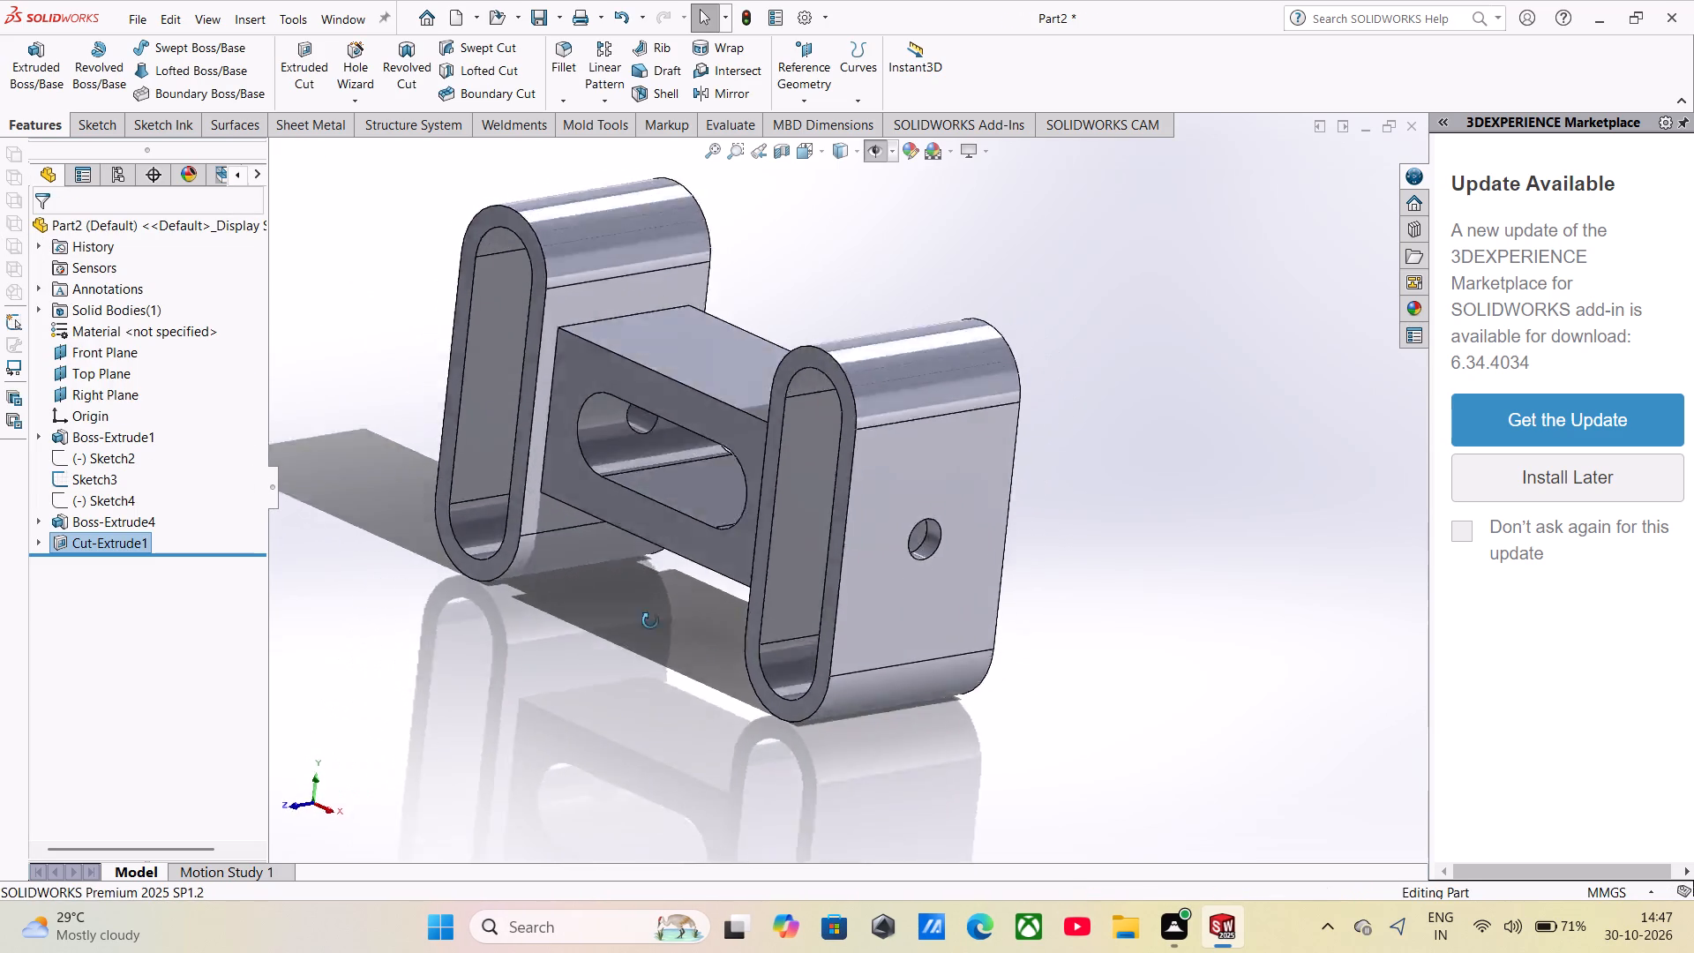
{"action": "middle_click_drag", "start_coordinate": [650, 621], "coordinate": [300, 597]}
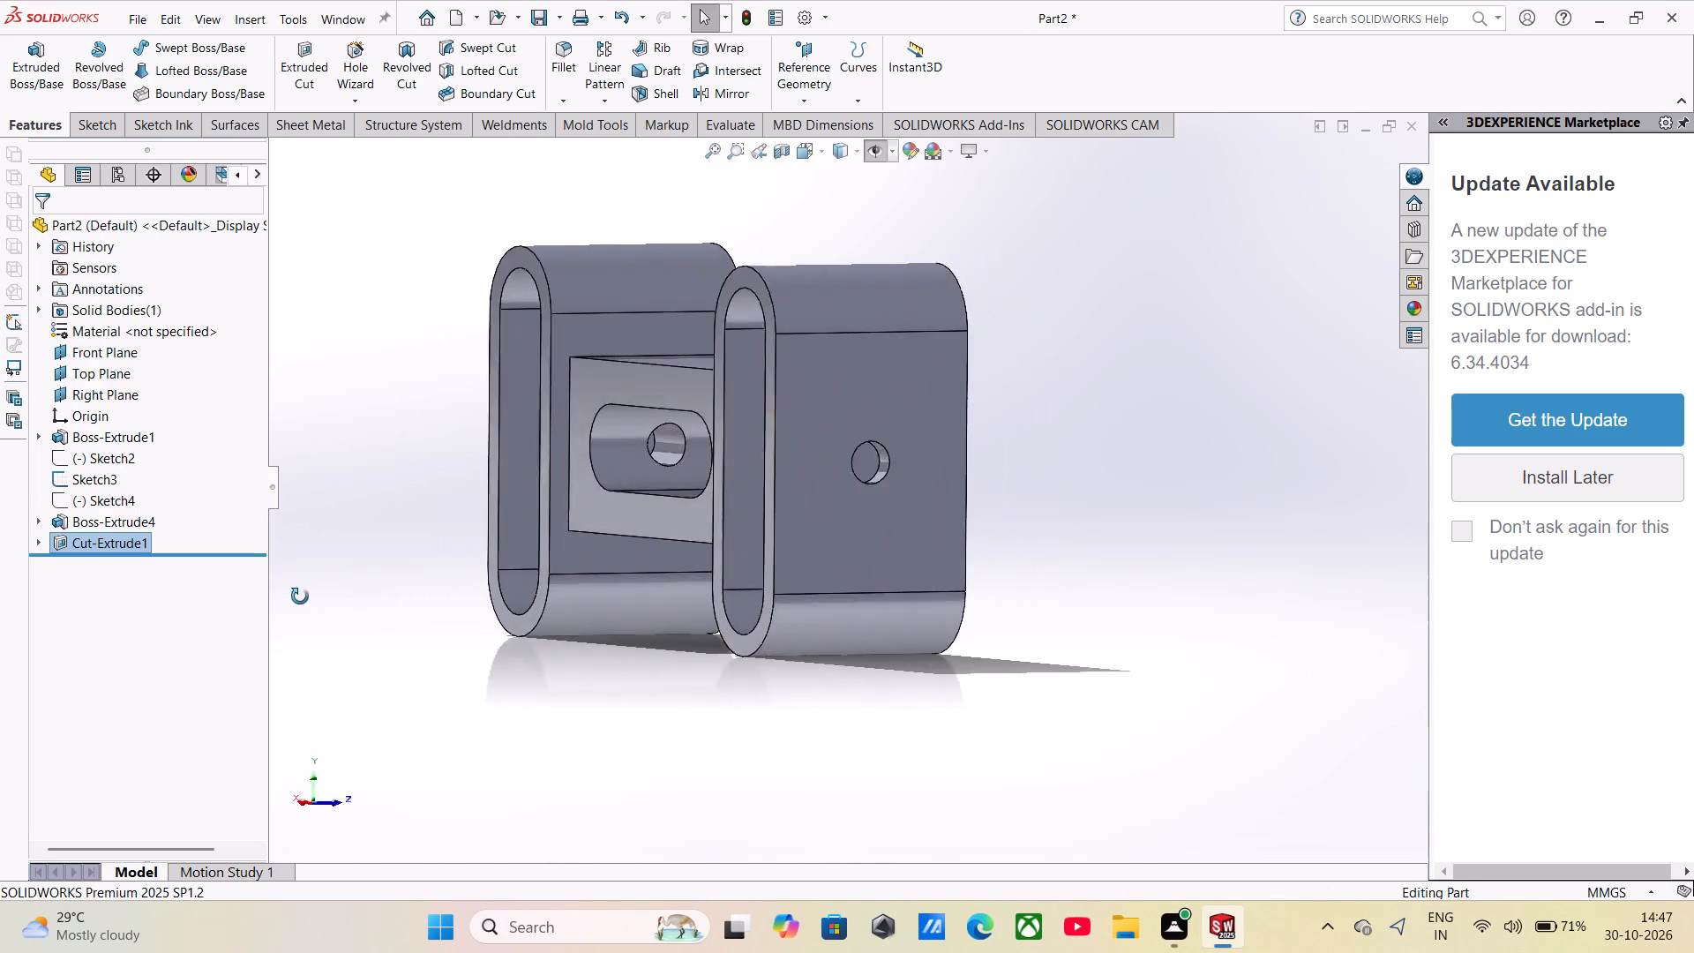
{"action": "middle_click_drag", "start_coordinate": [300, 597], "coordinate": [171, 588]}
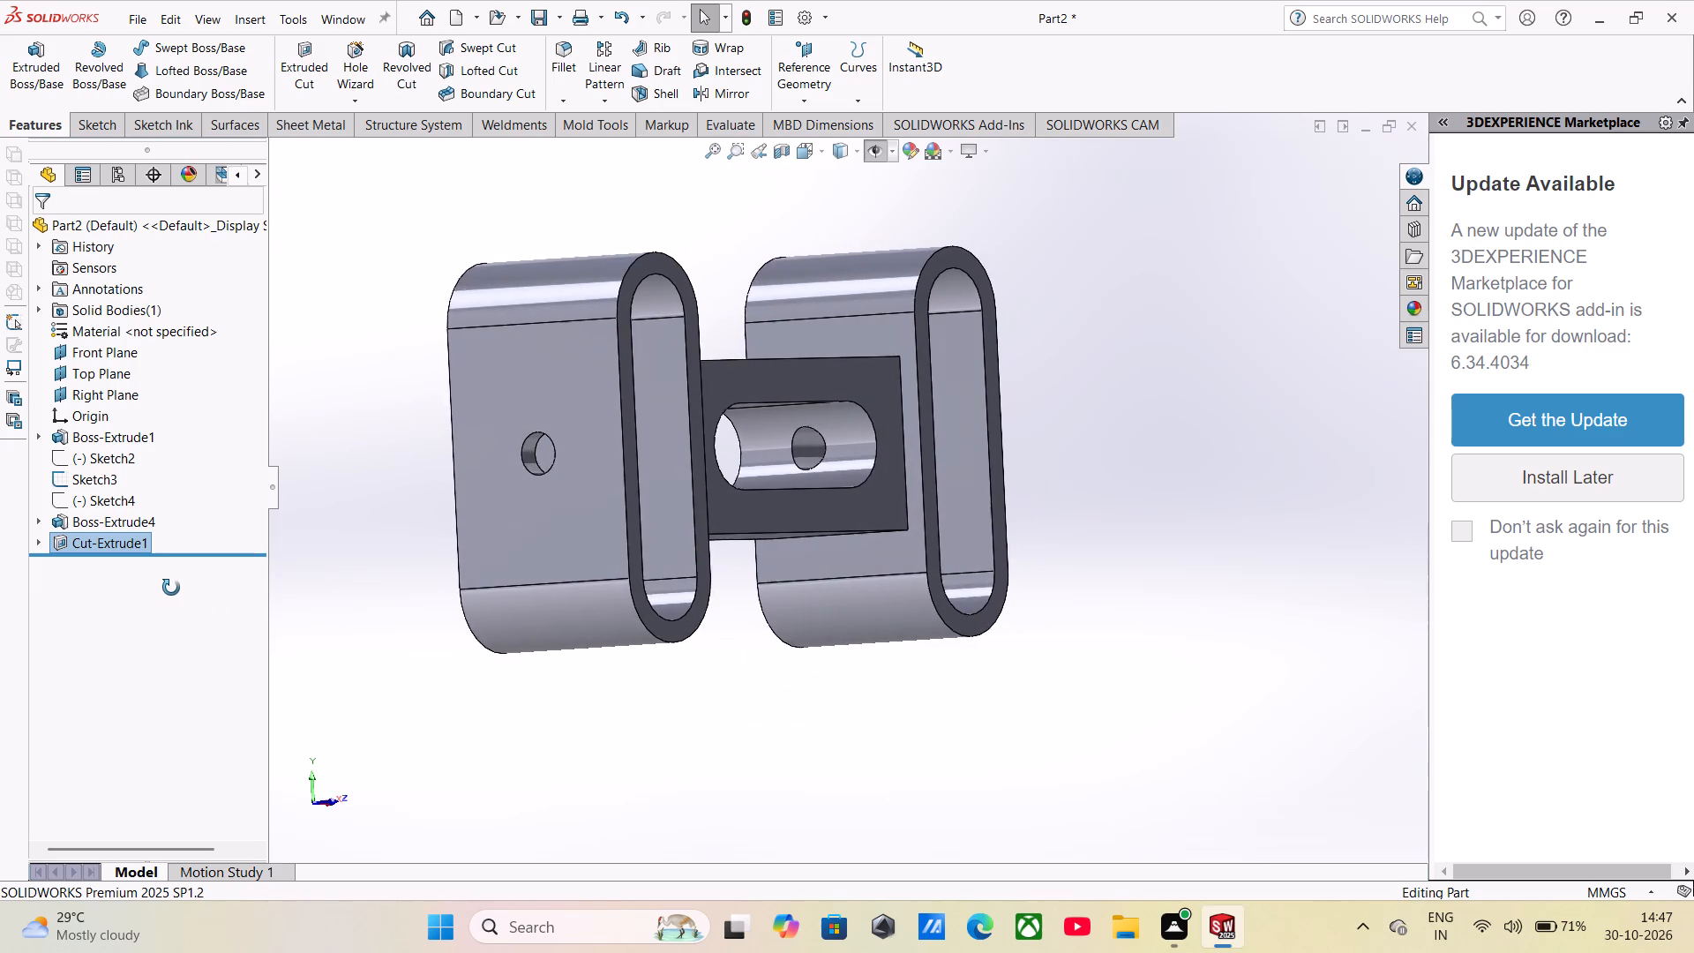
{"action": "middle_click_drag", "start_coordinate": [171, 588], "coordinate": [517, 637]}
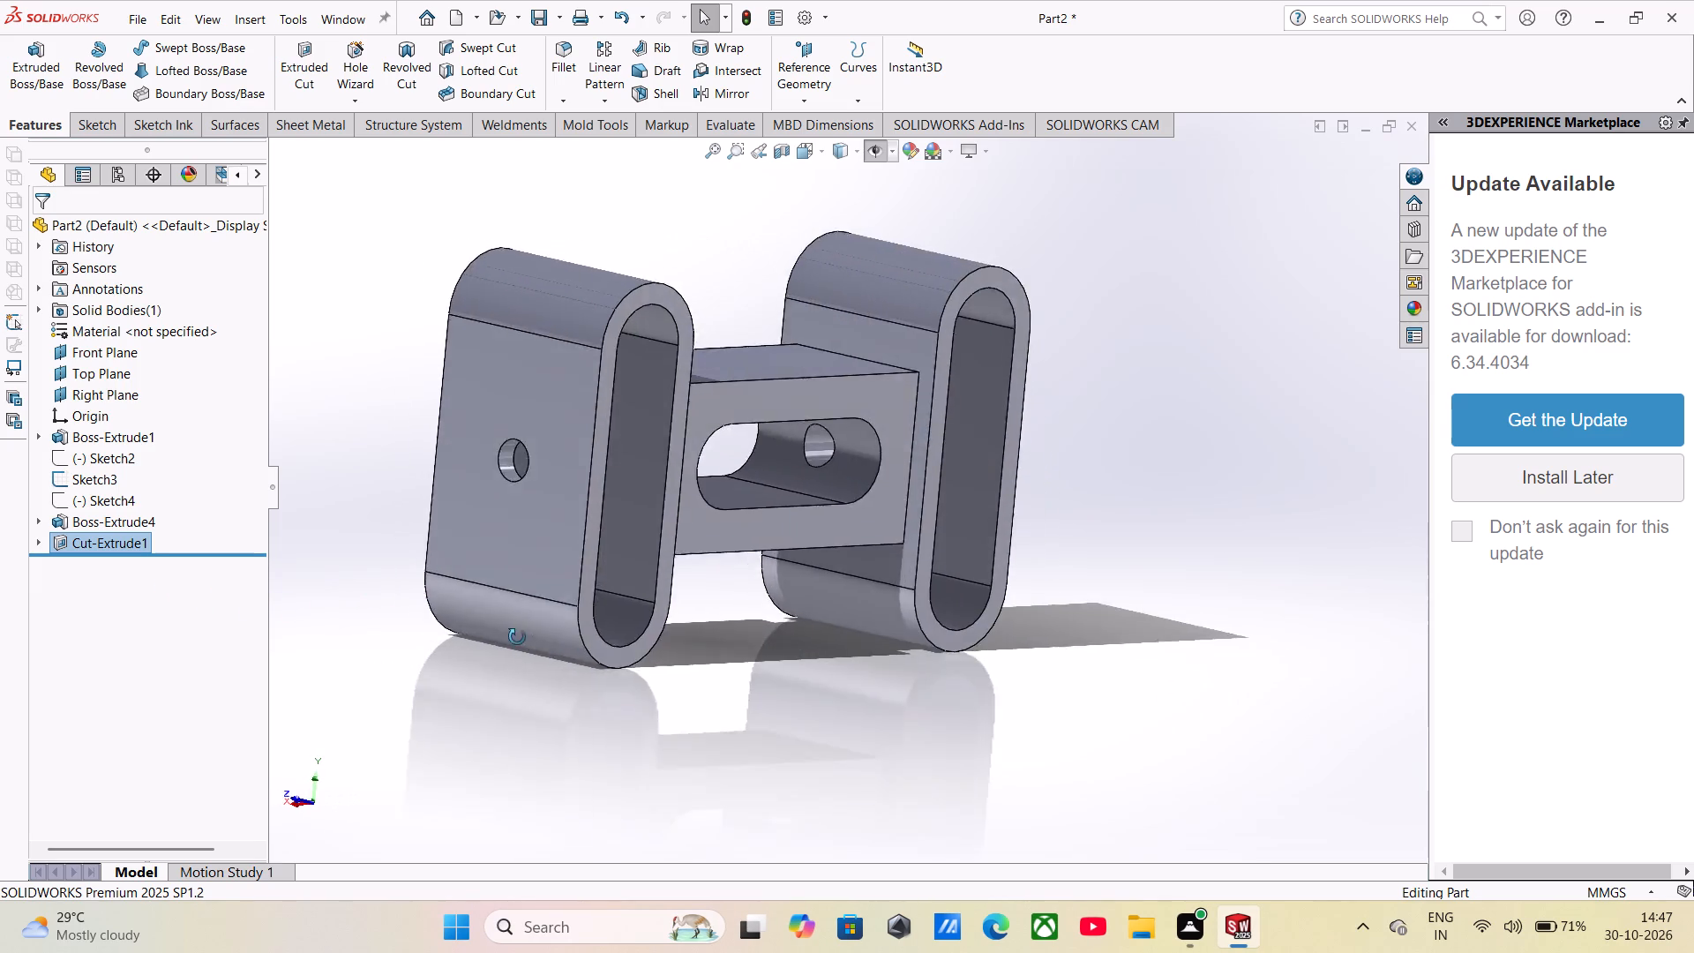
{"action": "middle_click_drag", "start_coordinate": [517, 637], "coordinate": [416, 637]}
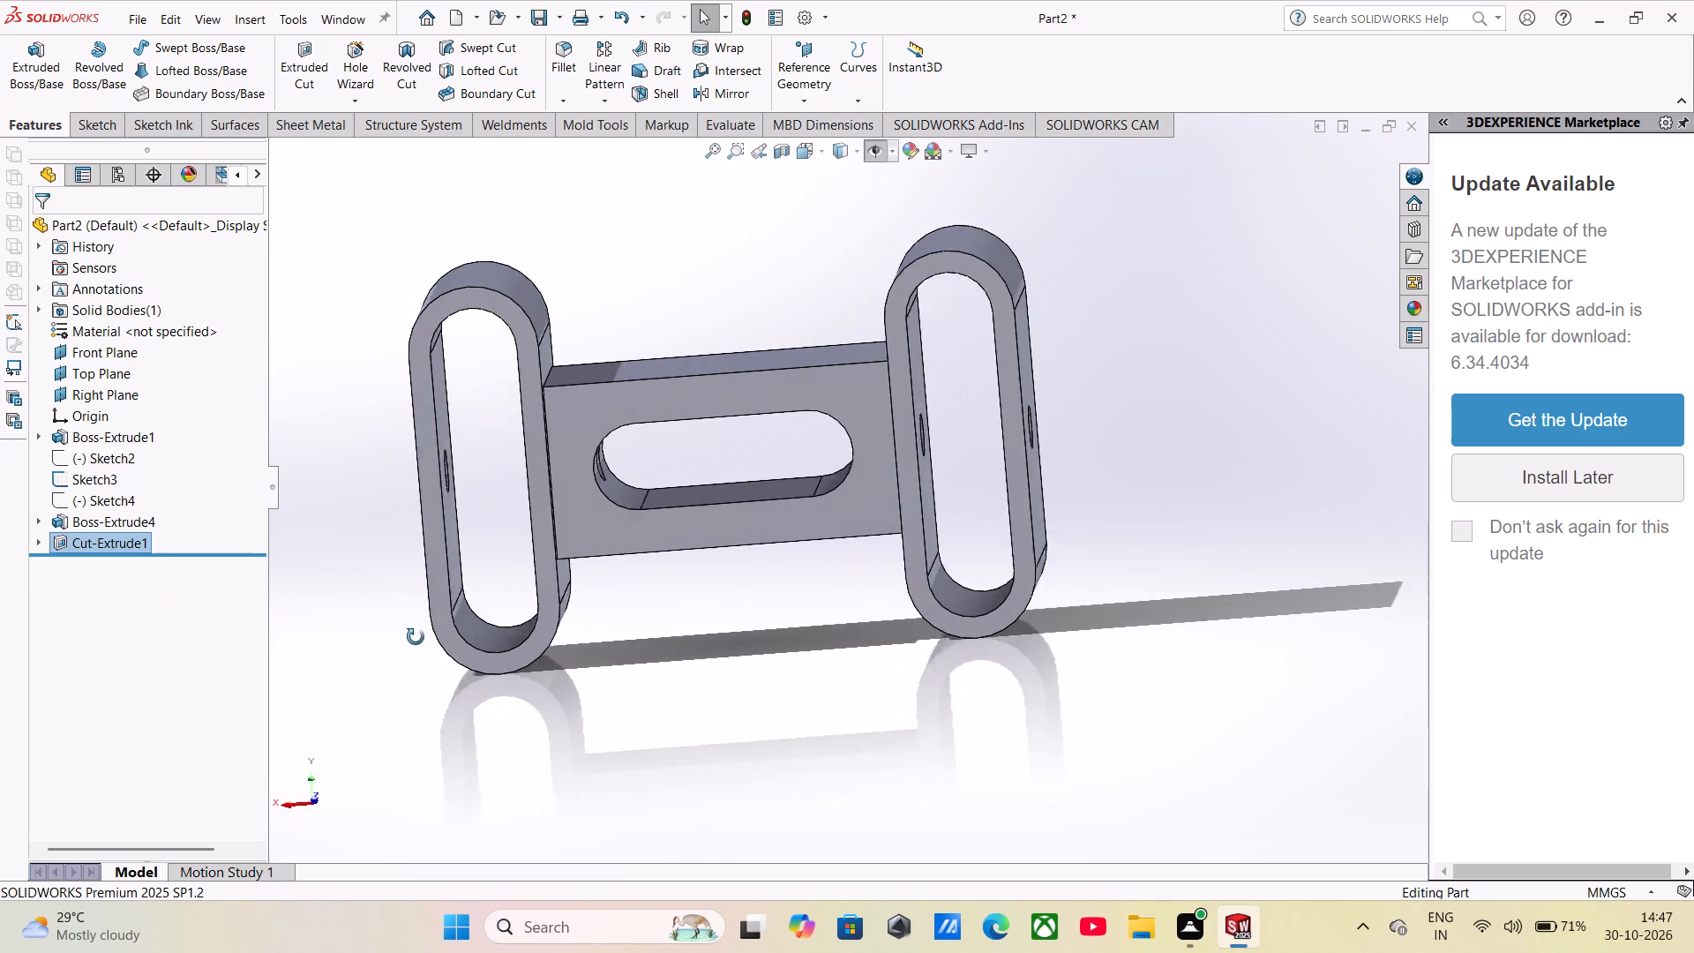
{"action": "middle_click_drag", "start_coordinate": [416, 637], "coordinate": [475, 675]}
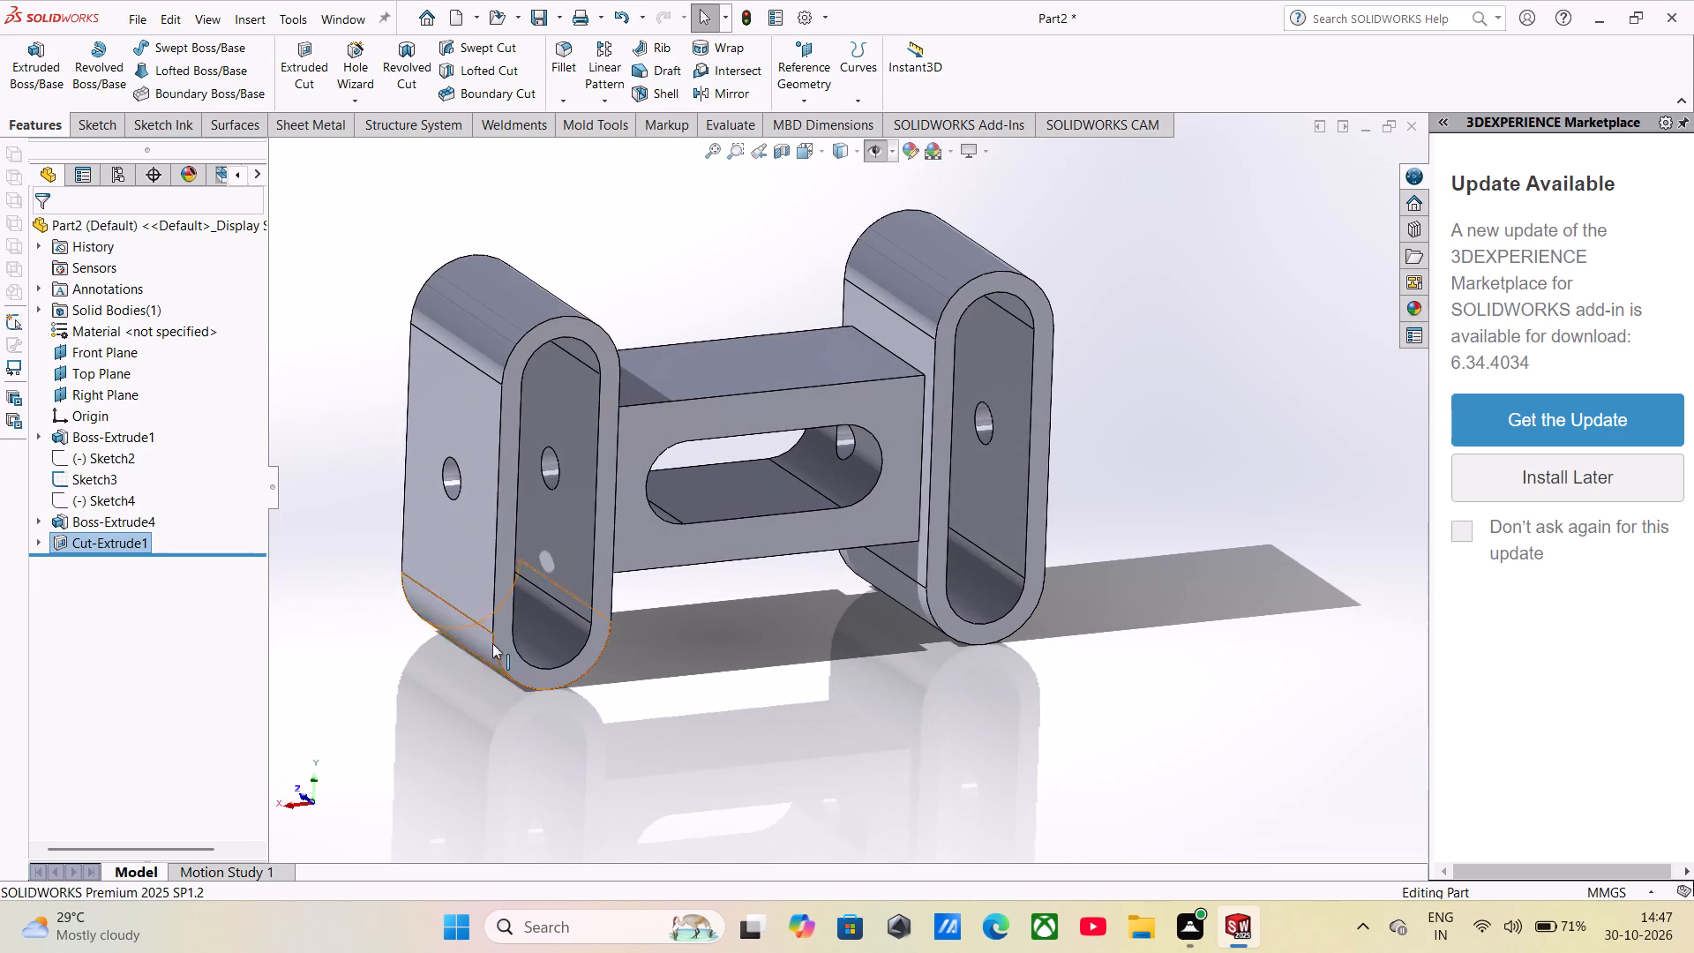
Save the part as a SOLIDWORKS part file named 120 in the WORK FROM HOME folder on the Desktop.
{"action": "left_click", "coordinate": [136, 17]}
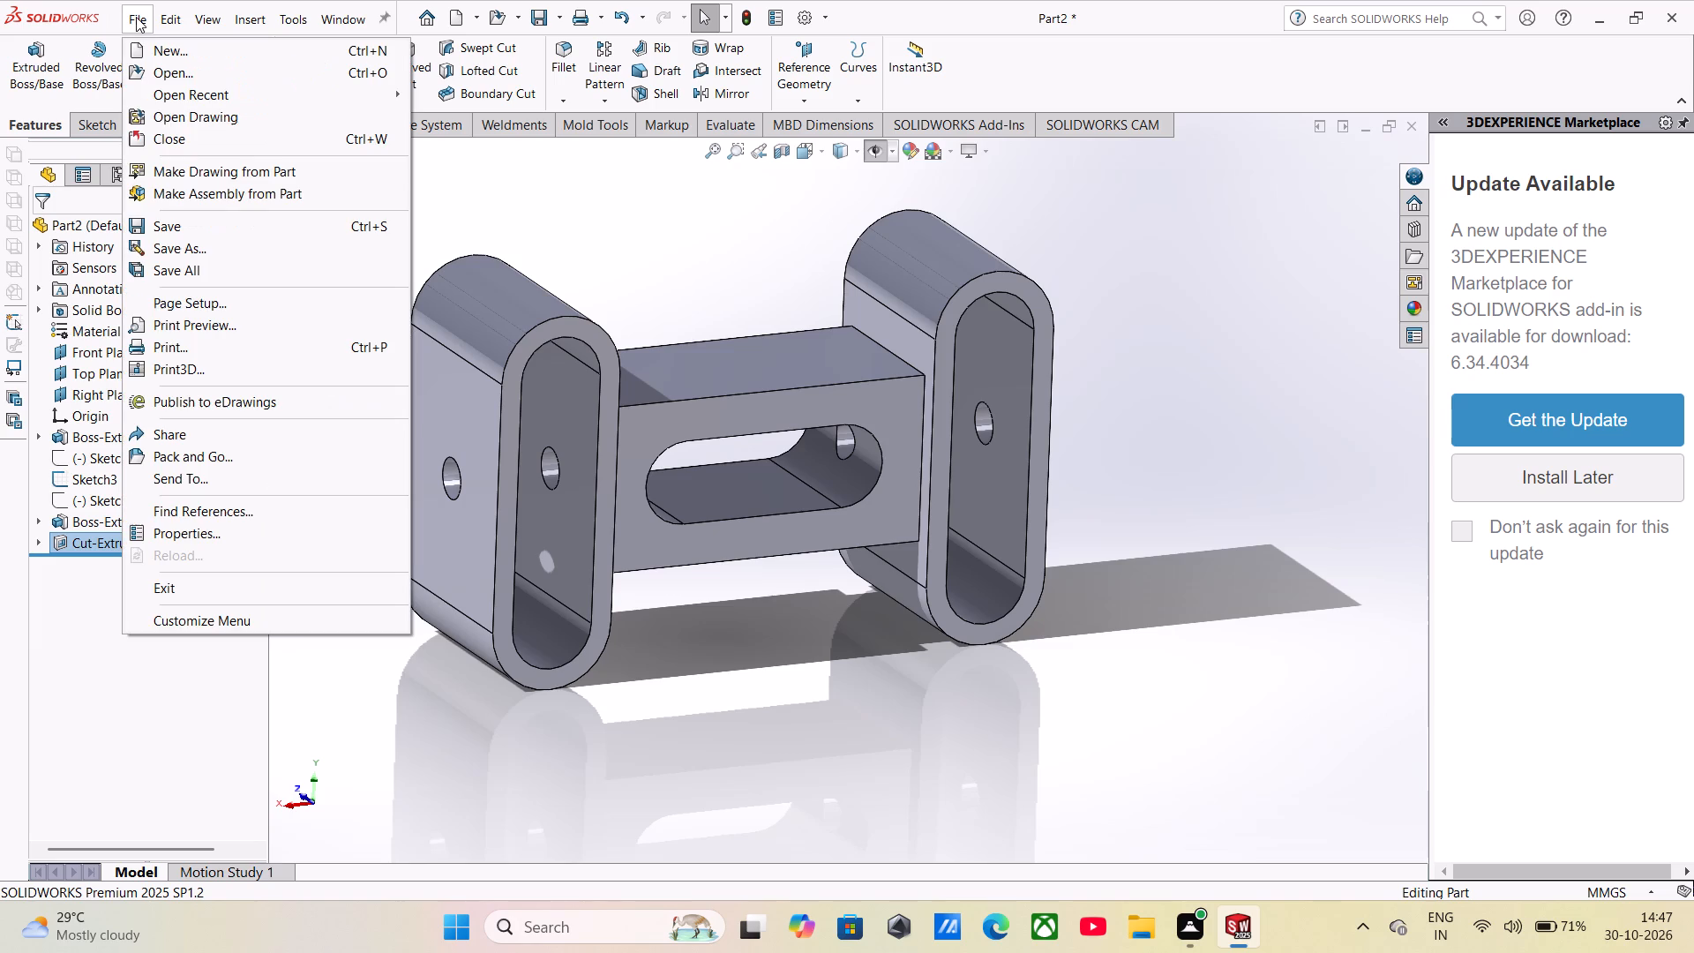
{"action": "left_click", "coordinate": [176, 255]}
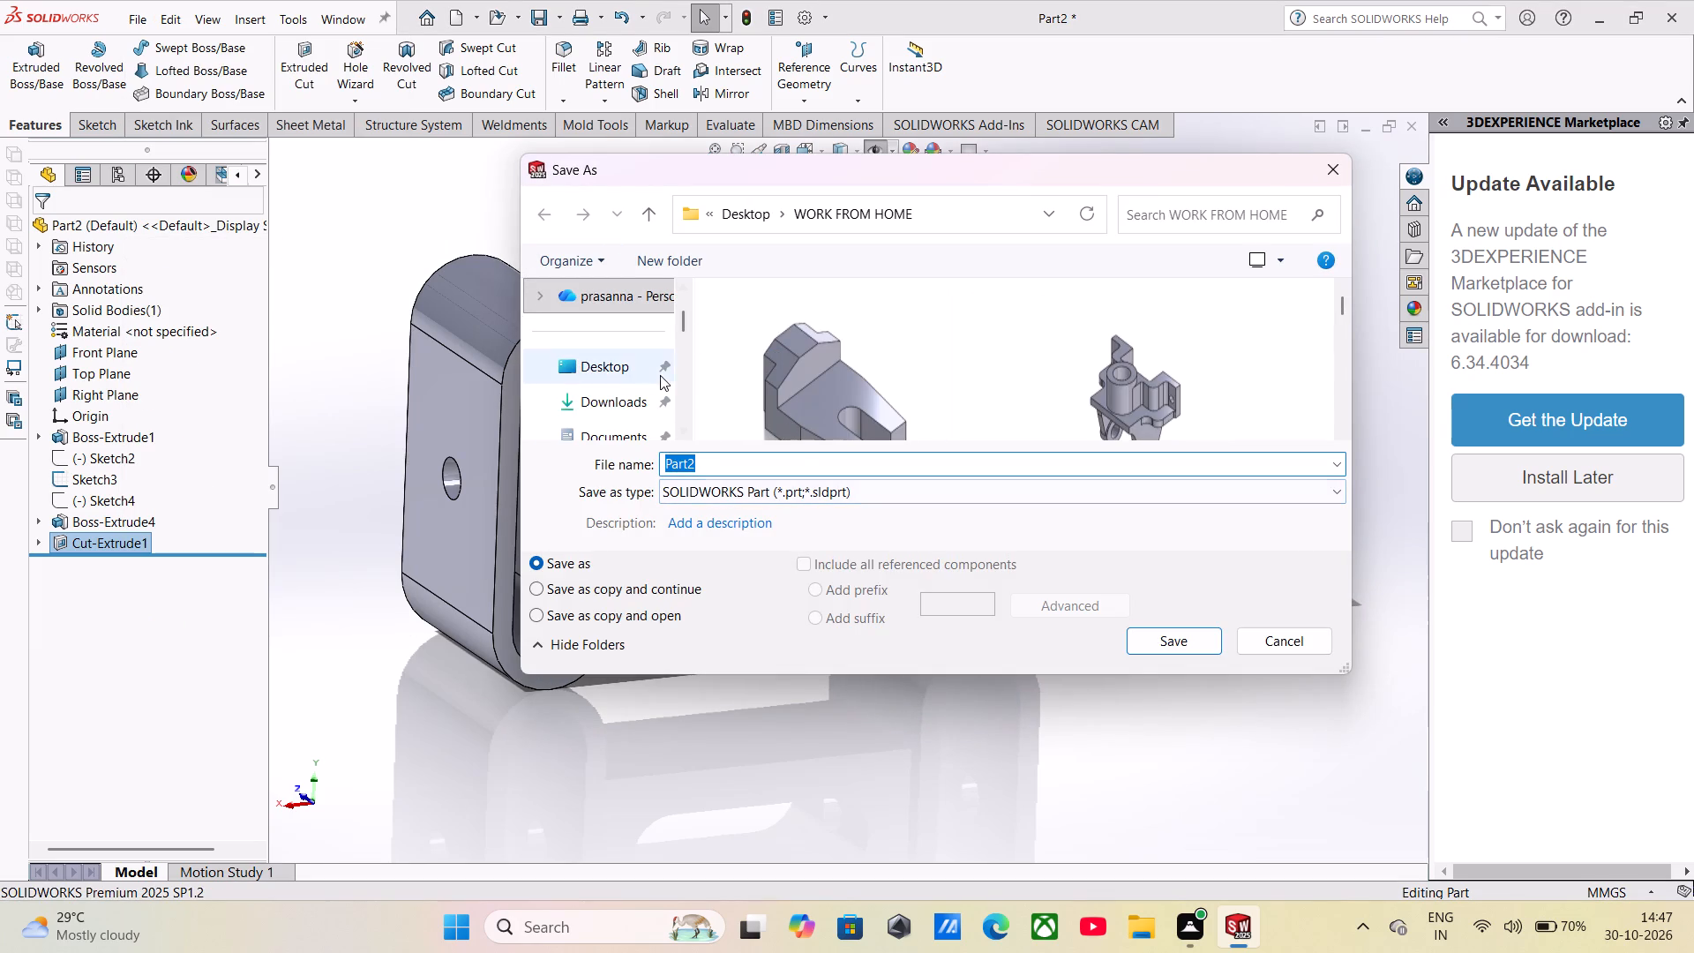
{"action": "left_click", "coordinate": [612, 367]}
{"action": "scroll", "coordinate": [883, 349], "scroll_direction": "down", "scroll_amount": 2}
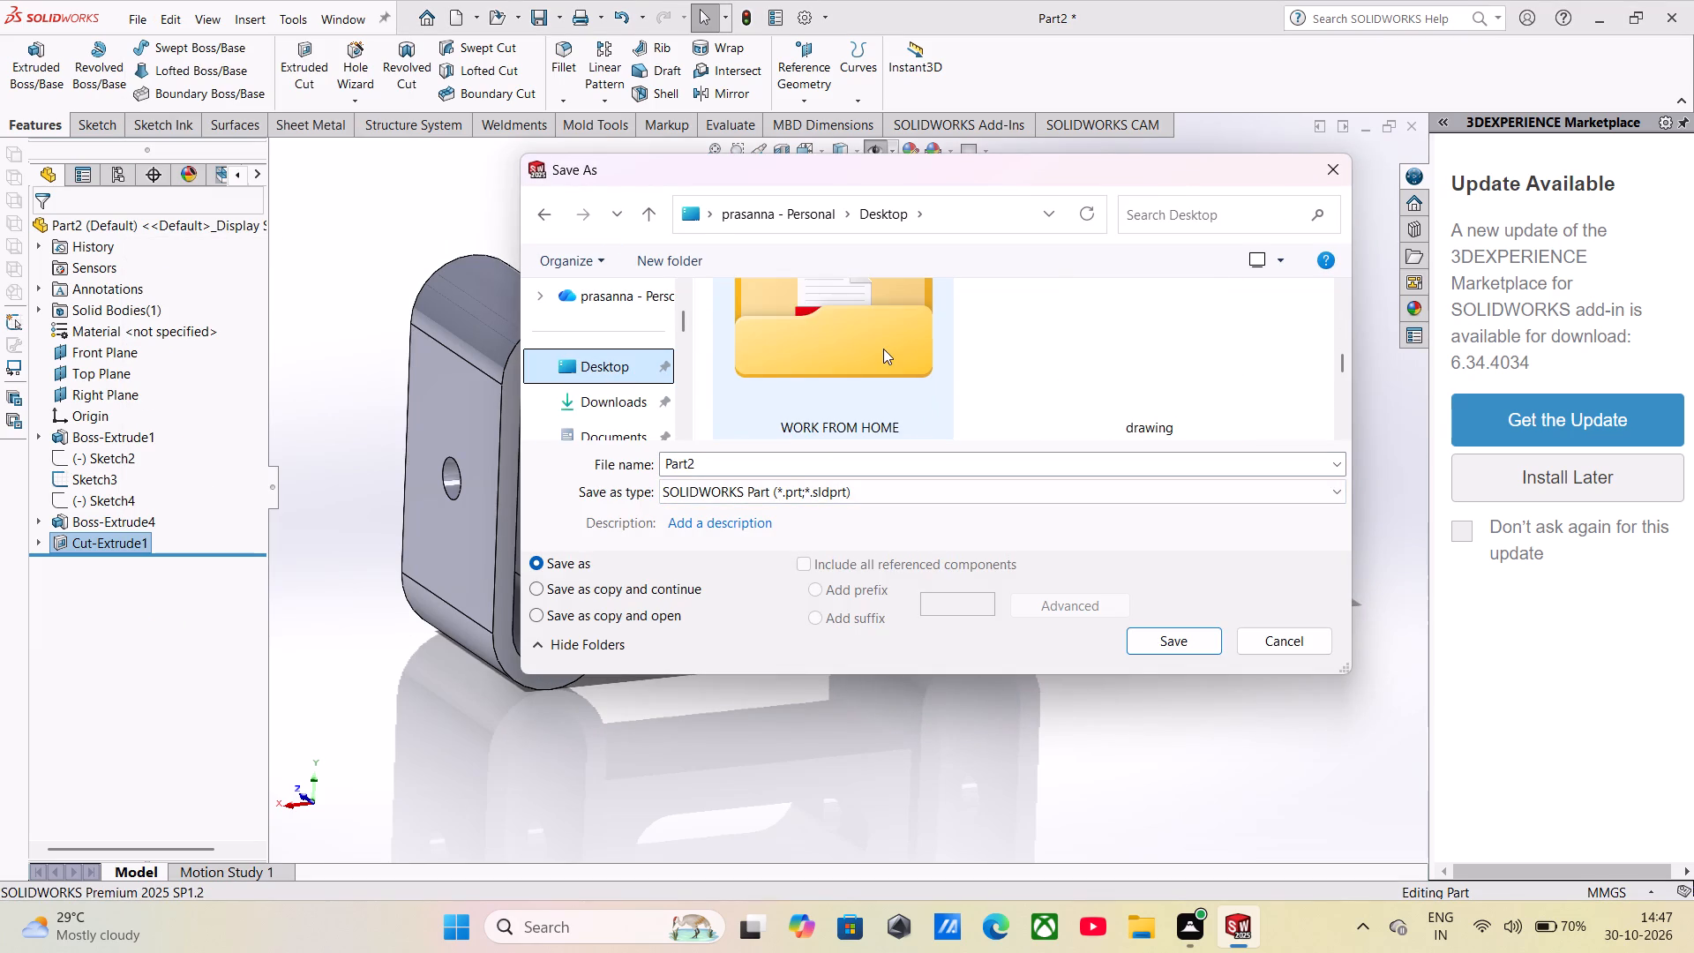
{"action": "double_click", "coordinate": [883, 349]}
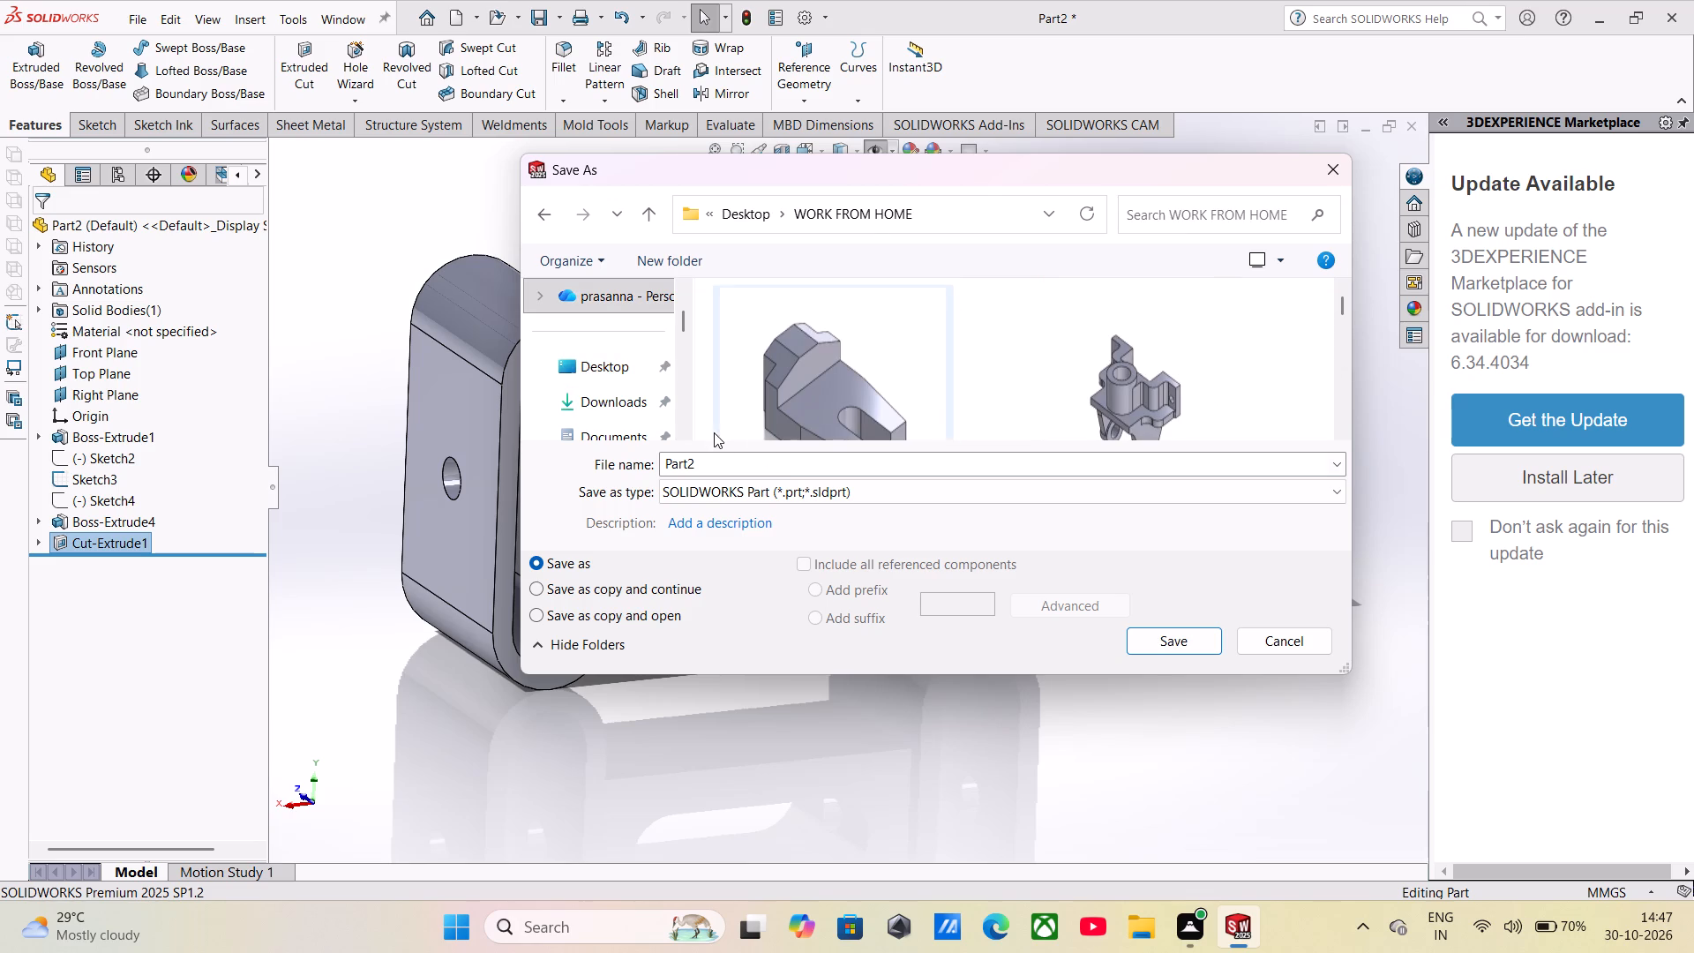
{"action": "left_click_drag", "start_coordinate": [716, 454], "coordinate": [668, 463]}
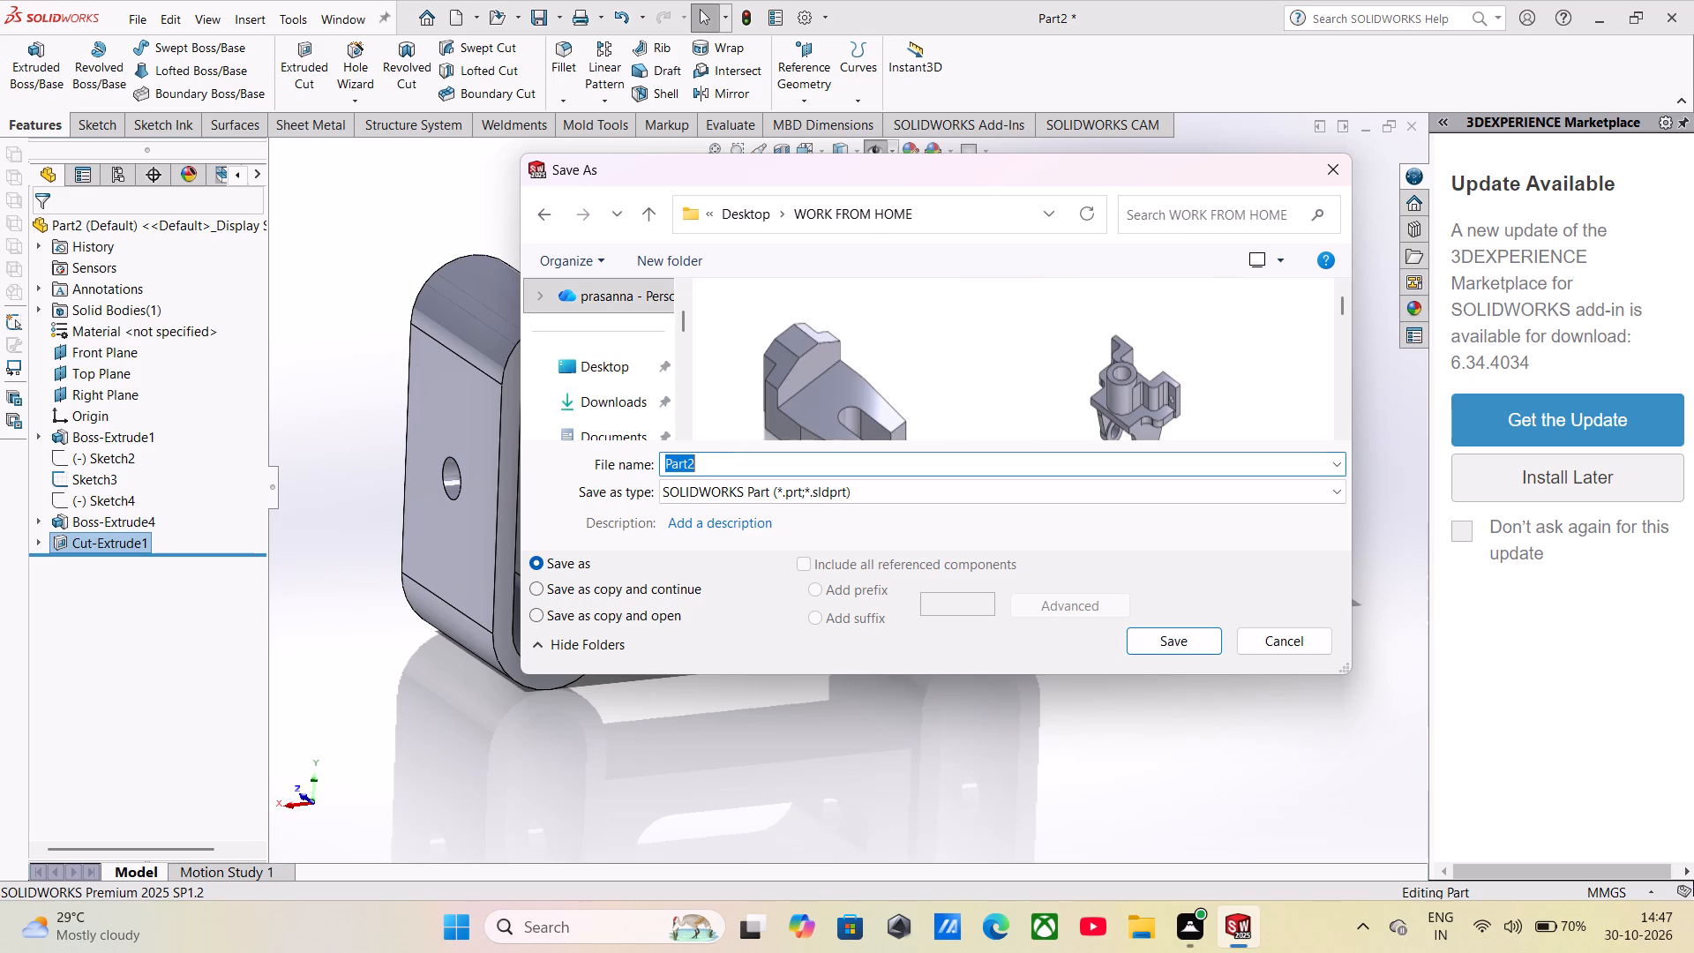
{"action": "type", "text": "120"}
{"action": "key", "text": "Return"}
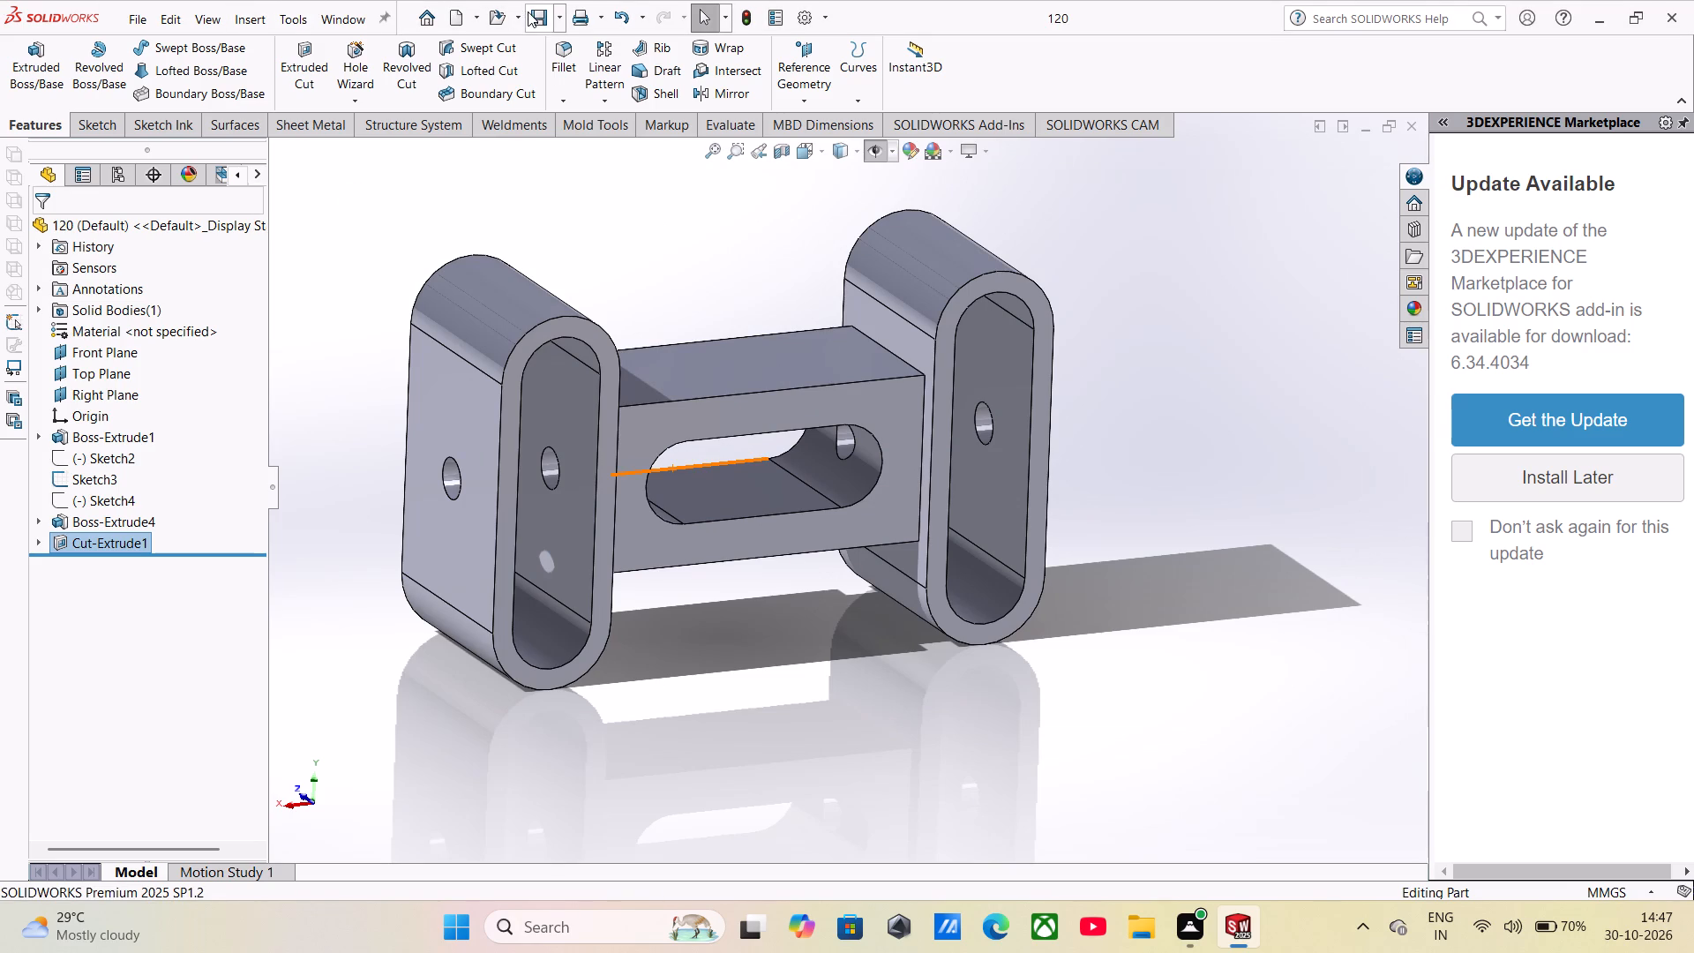
Print the part view to a PDF document named 120 in the WORK FROM HOME folder.
{"action": "left_click", "coordinate": [585, 19]}
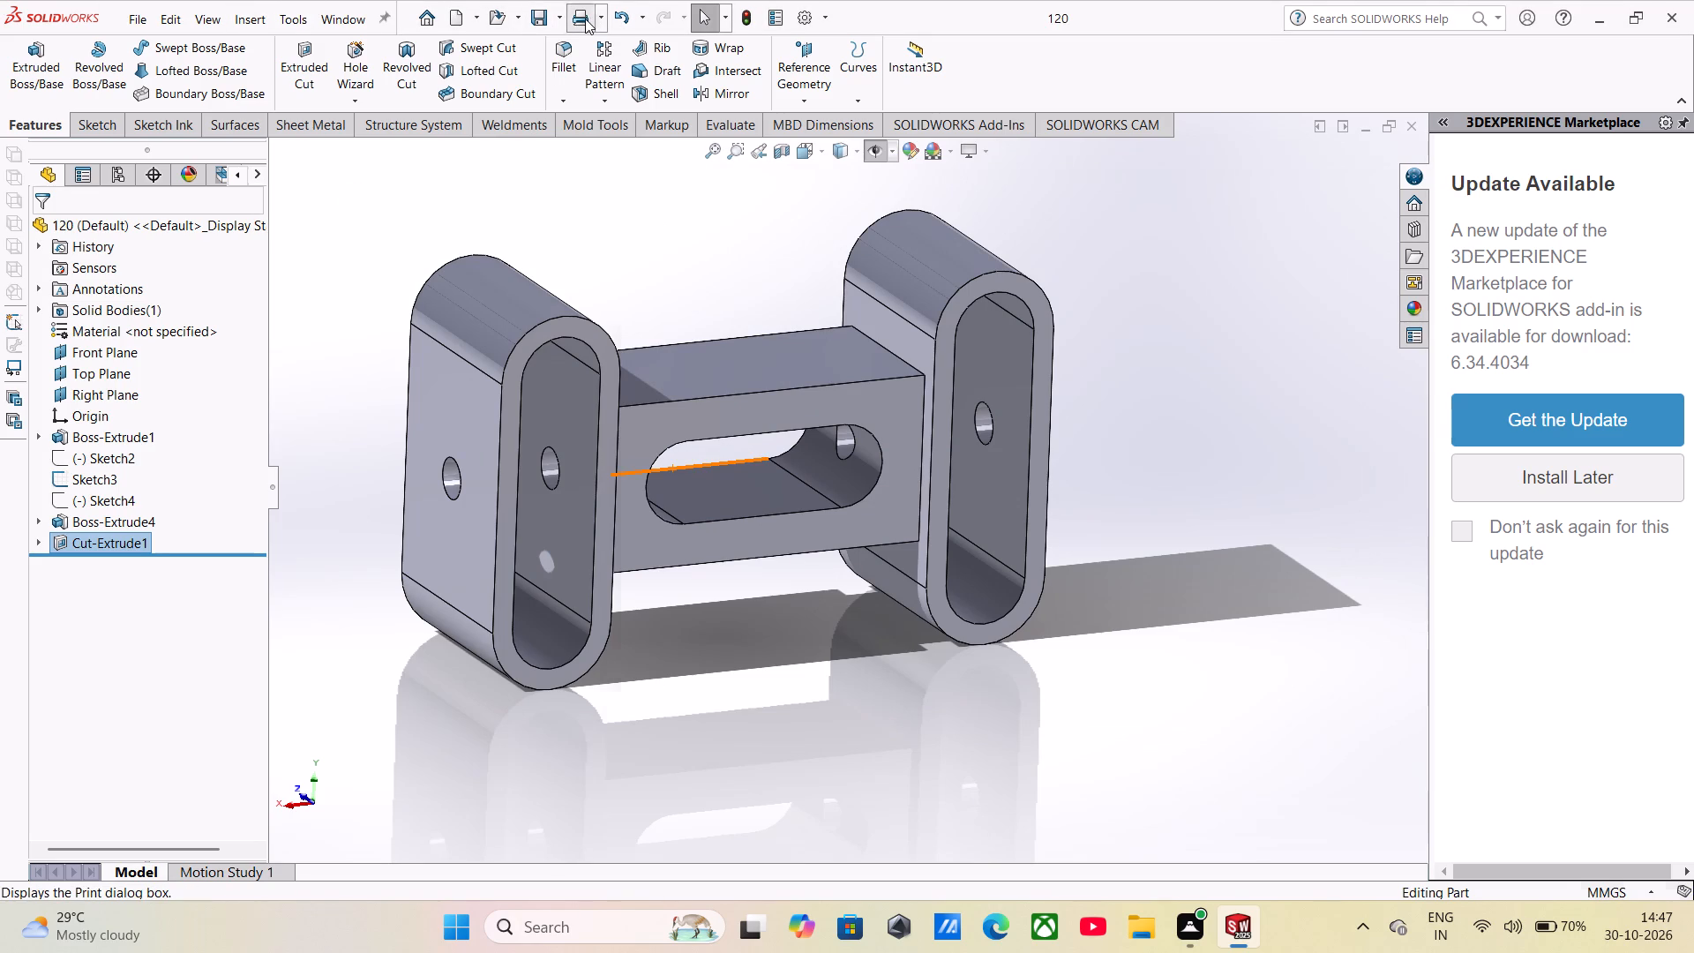
{"action": "left_click", "coordinate": [809, 697]}
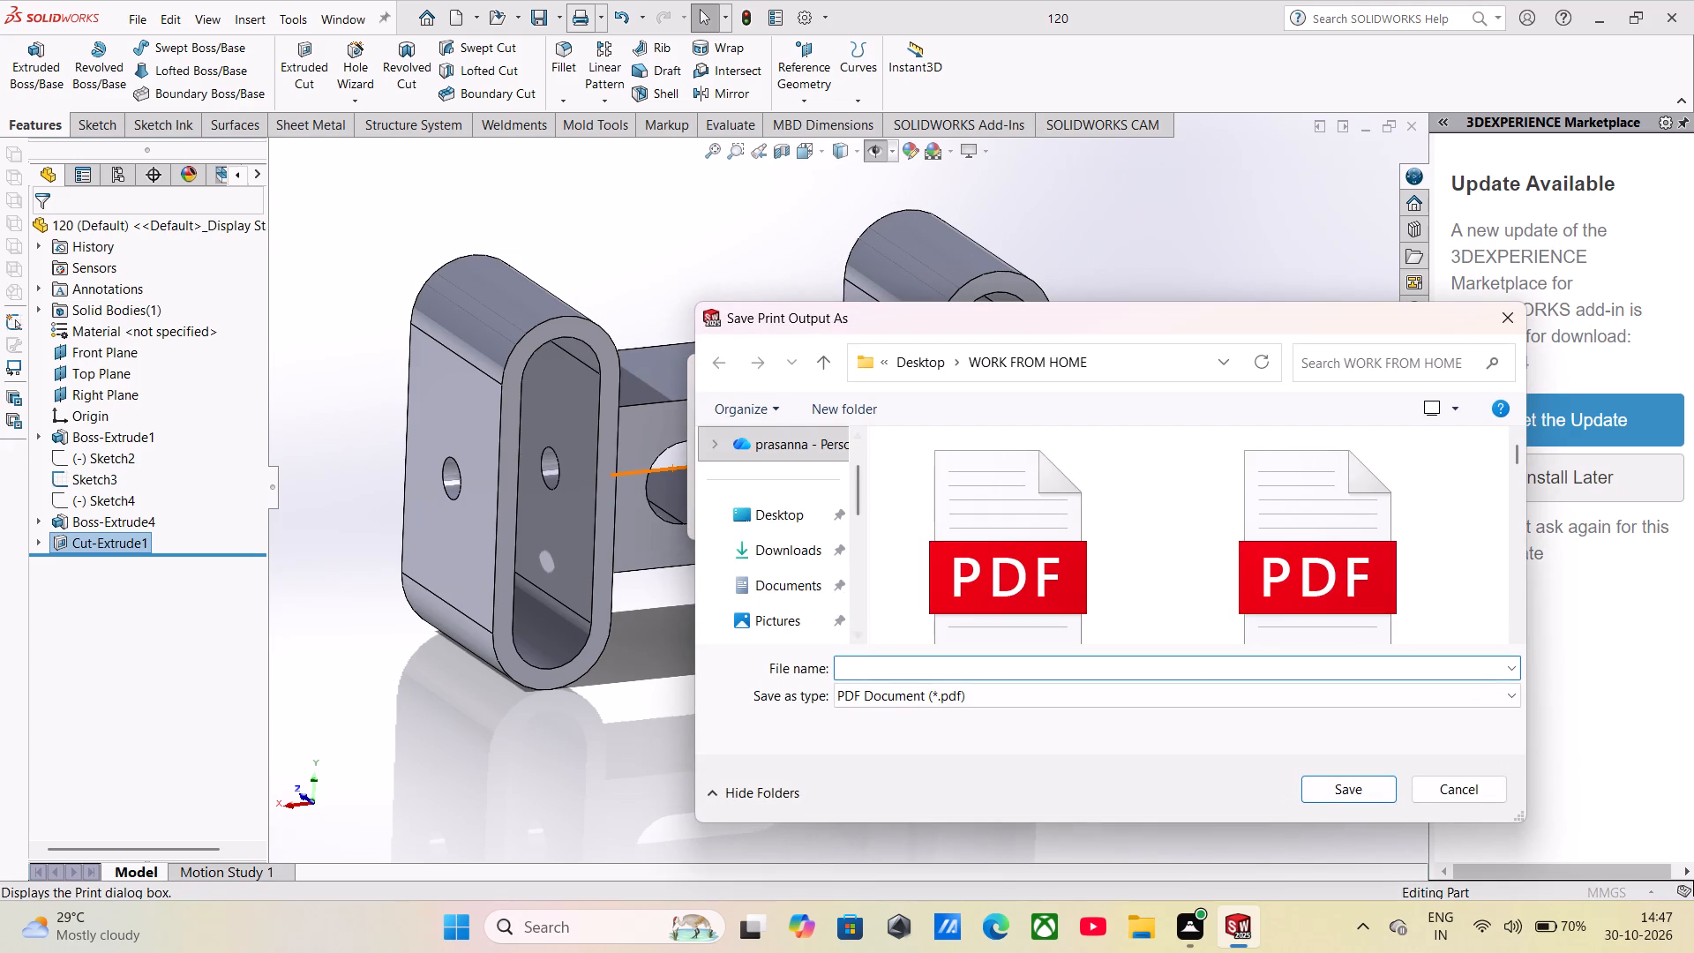
{"action": "type", "text": "120"}
{"action": "key", "text": "Return"}
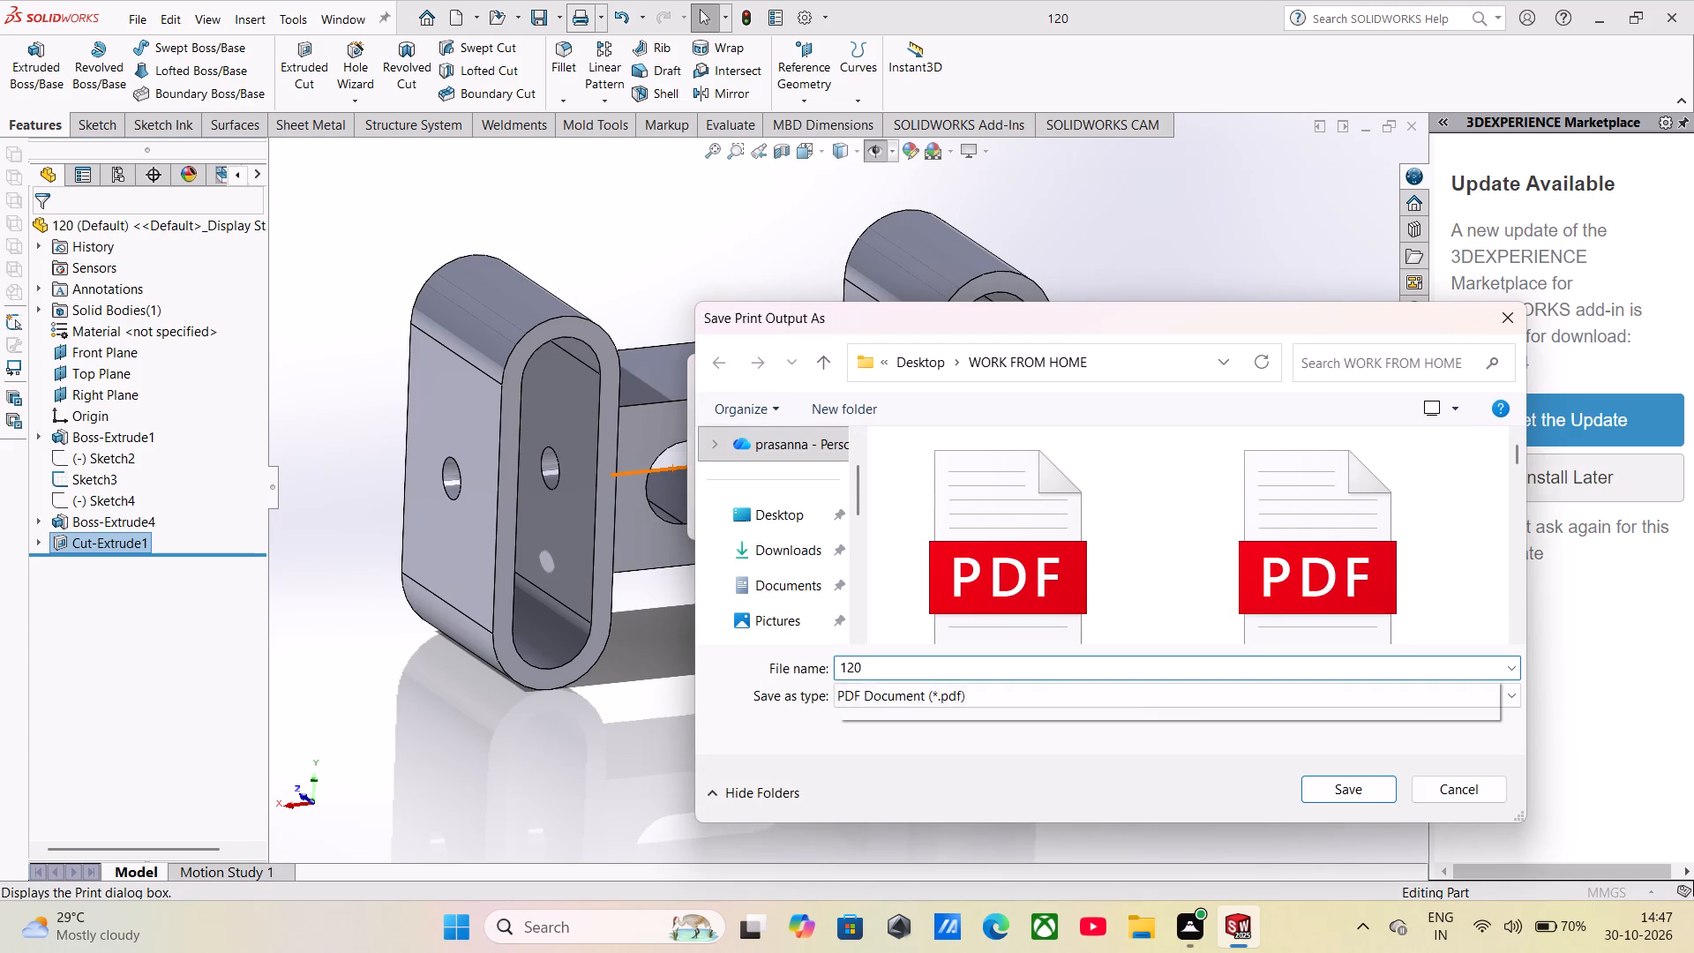